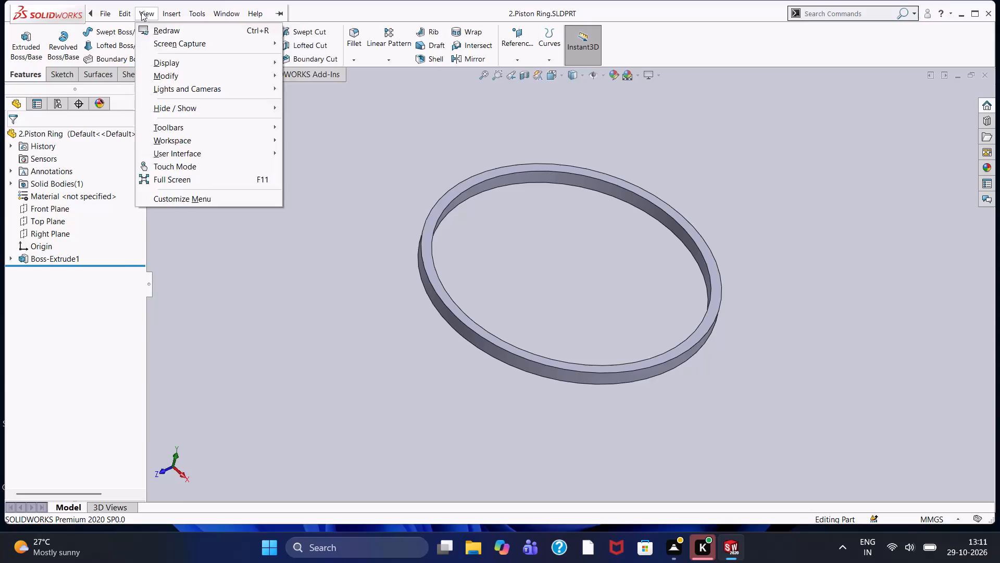
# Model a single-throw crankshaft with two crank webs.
# Close the 2.Piston Ring part document.
pyautogui.click(400, 130)
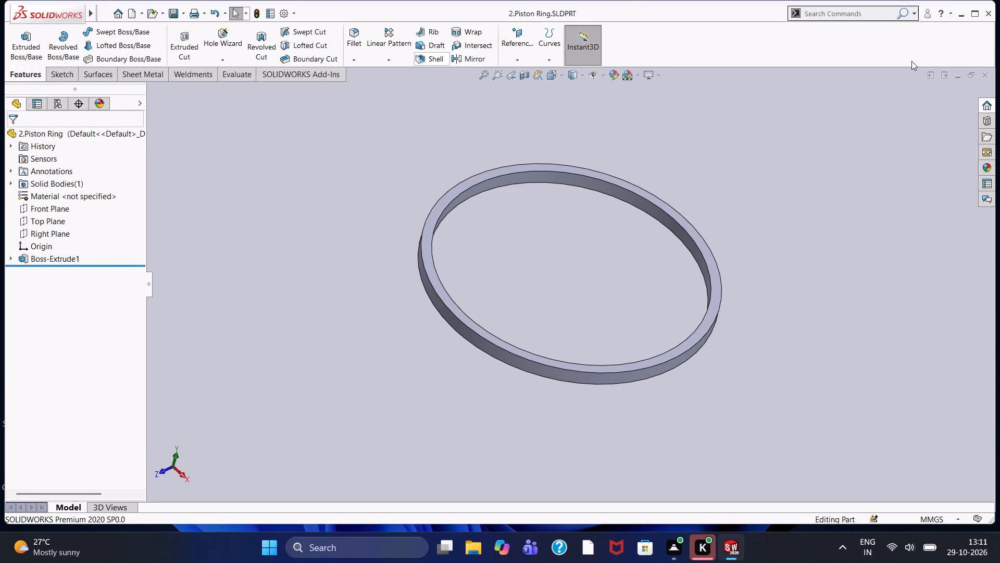
pyautogui.click(987, 74)
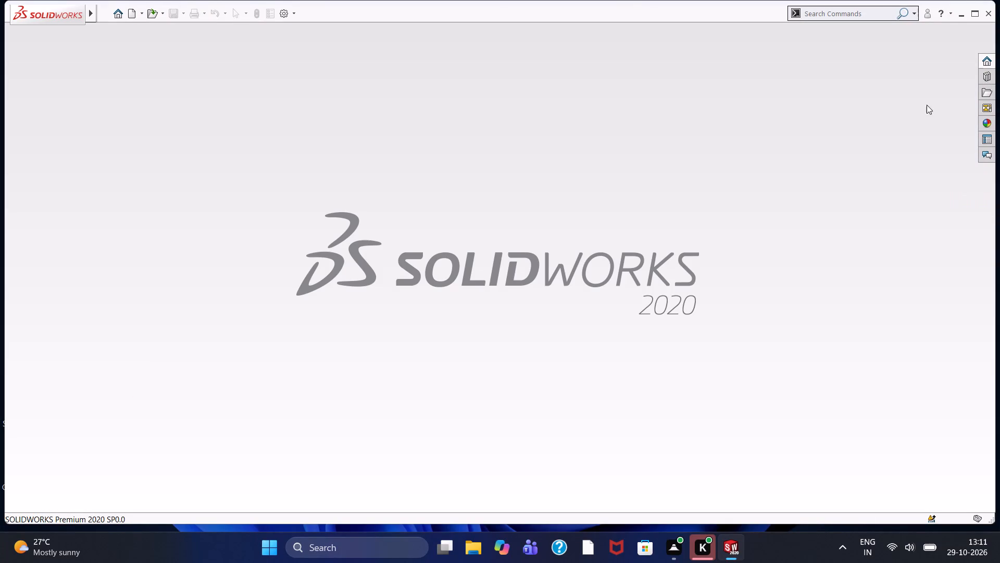
# Create a new part document.
pyautogui.click(127, 14)
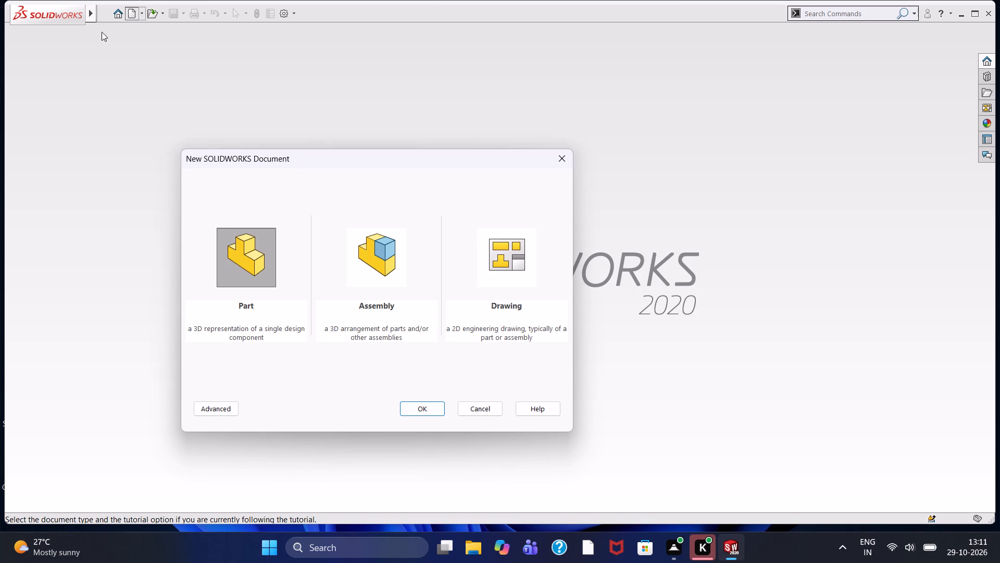
pyautogui.tripleClick(259, 261)
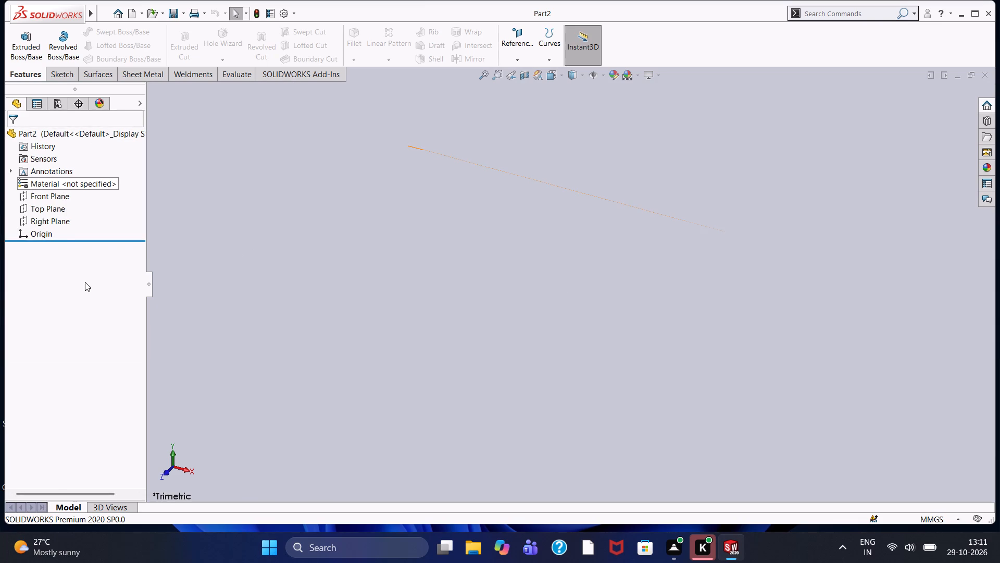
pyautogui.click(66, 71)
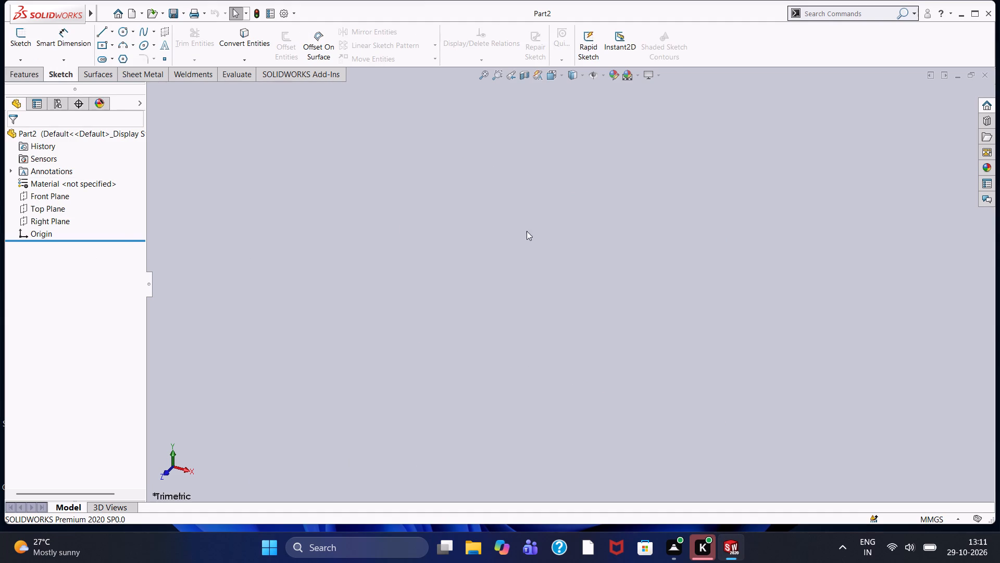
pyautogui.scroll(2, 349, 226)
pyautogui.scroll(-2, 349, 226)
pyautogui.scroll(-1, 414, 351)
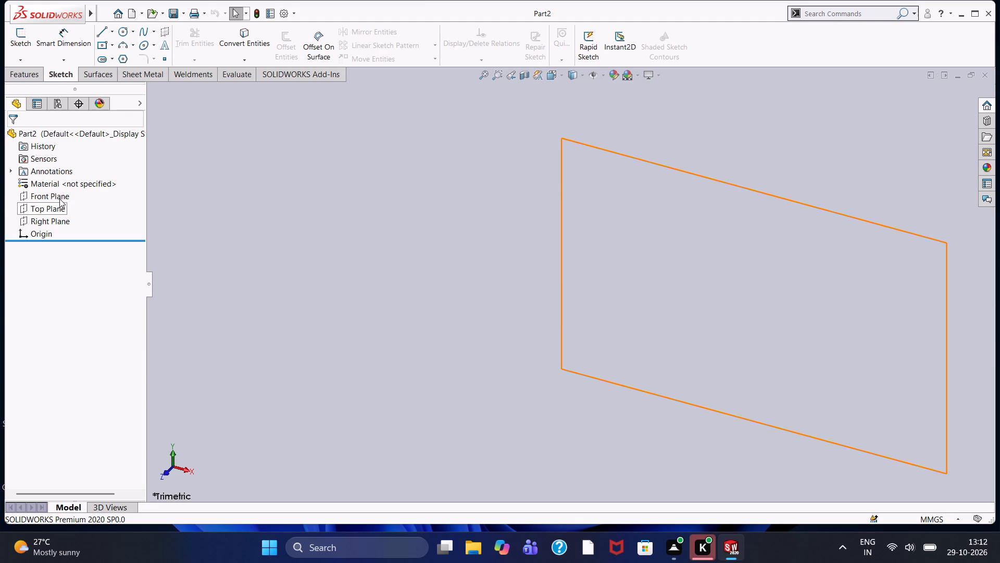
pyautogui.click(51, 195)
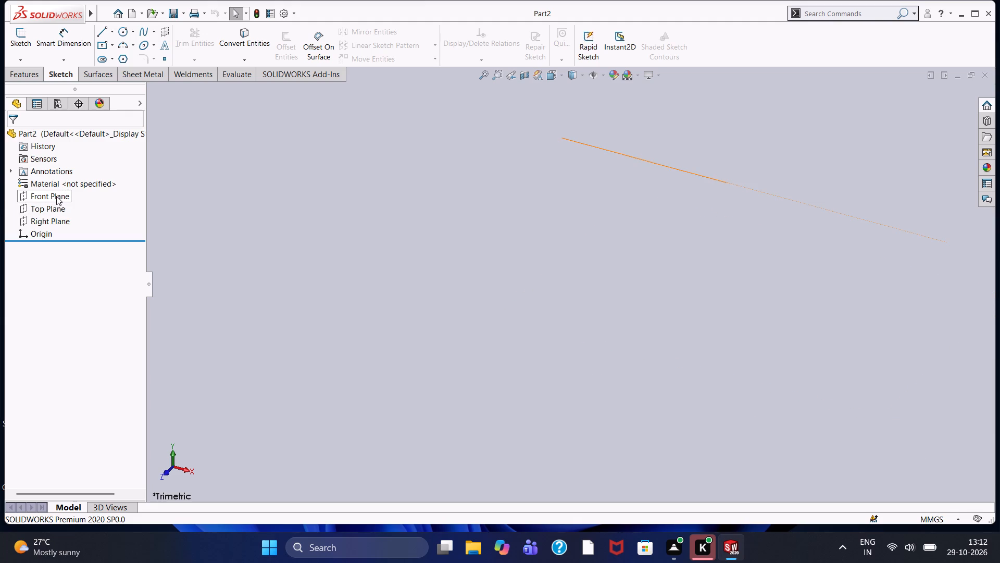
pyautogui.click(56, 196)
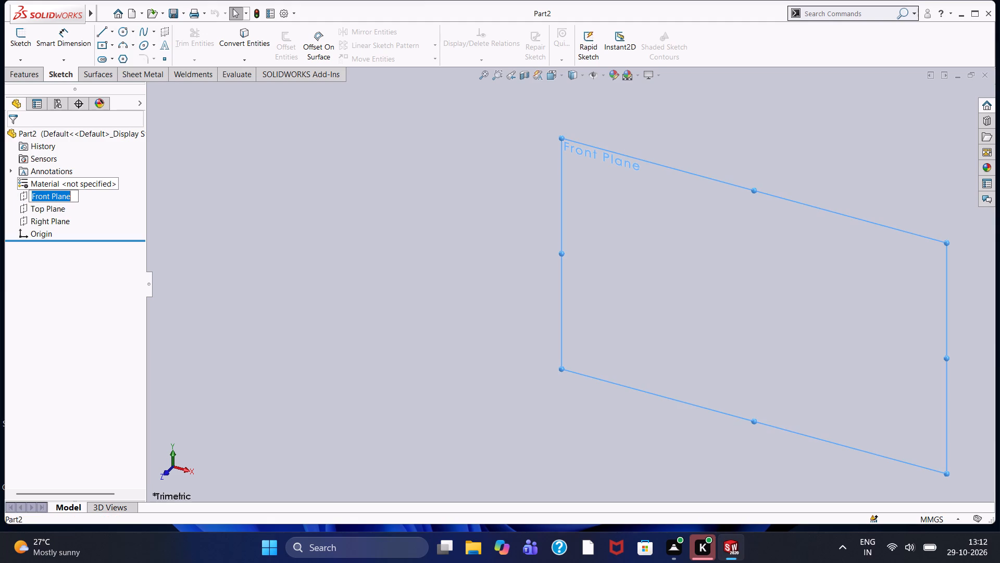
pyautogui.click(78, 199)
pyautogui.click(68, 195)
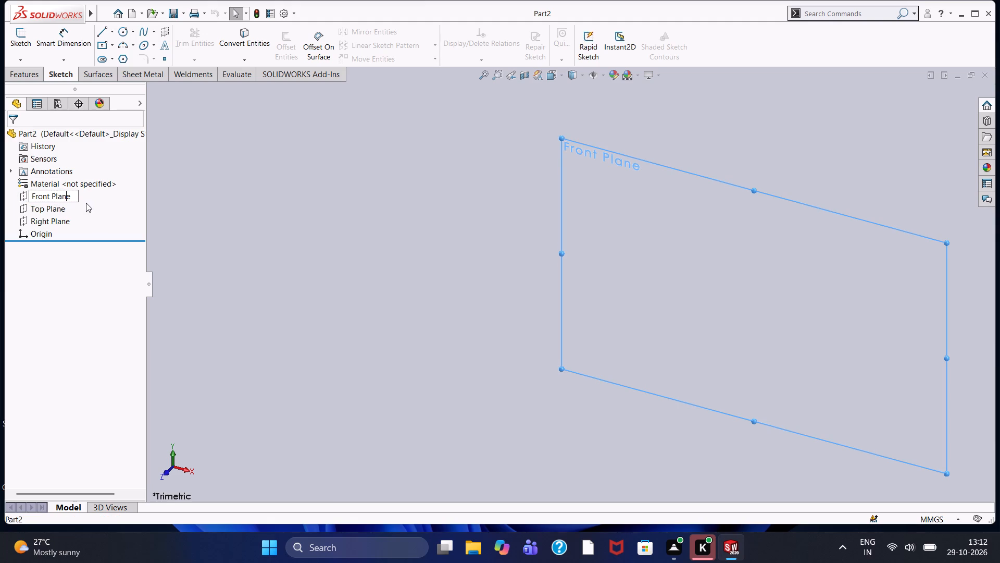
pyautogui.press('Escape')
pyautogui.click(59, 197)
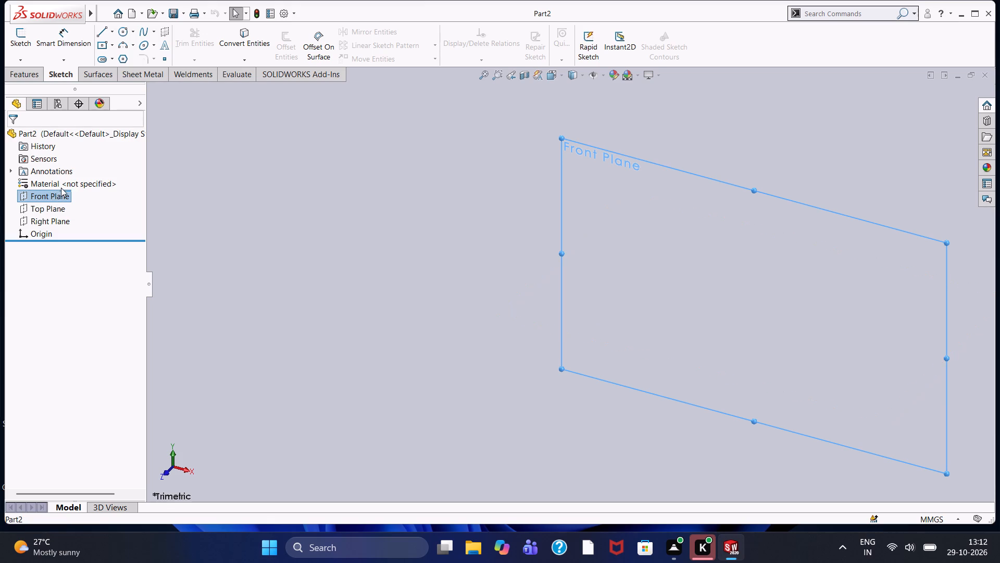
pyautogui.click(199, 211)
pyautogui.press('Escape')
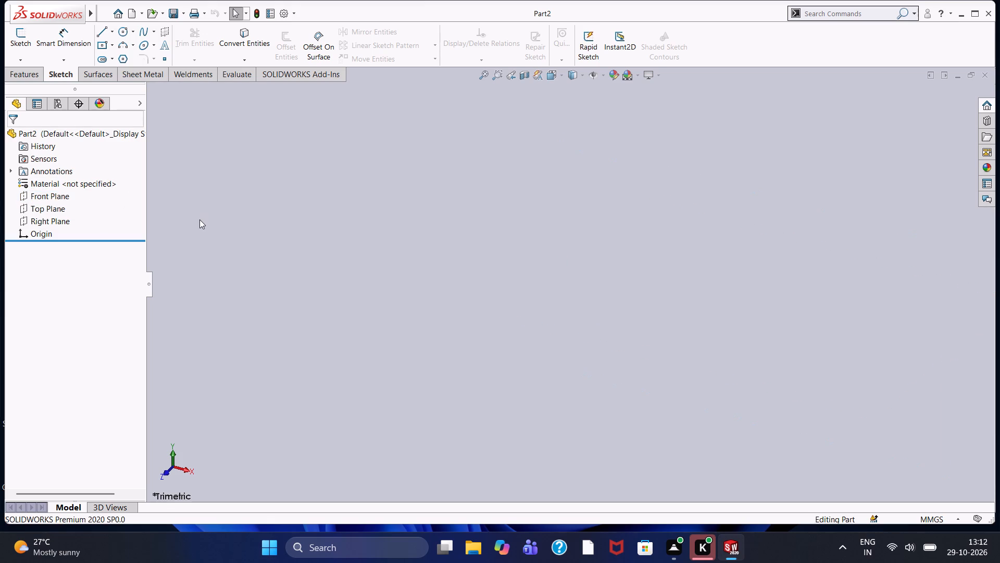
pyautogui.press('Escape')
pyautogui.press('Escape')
# Start a new sketch on the Front Plane, with the view oriented normal to it.
pyautogui.doubleClick(44, 198)
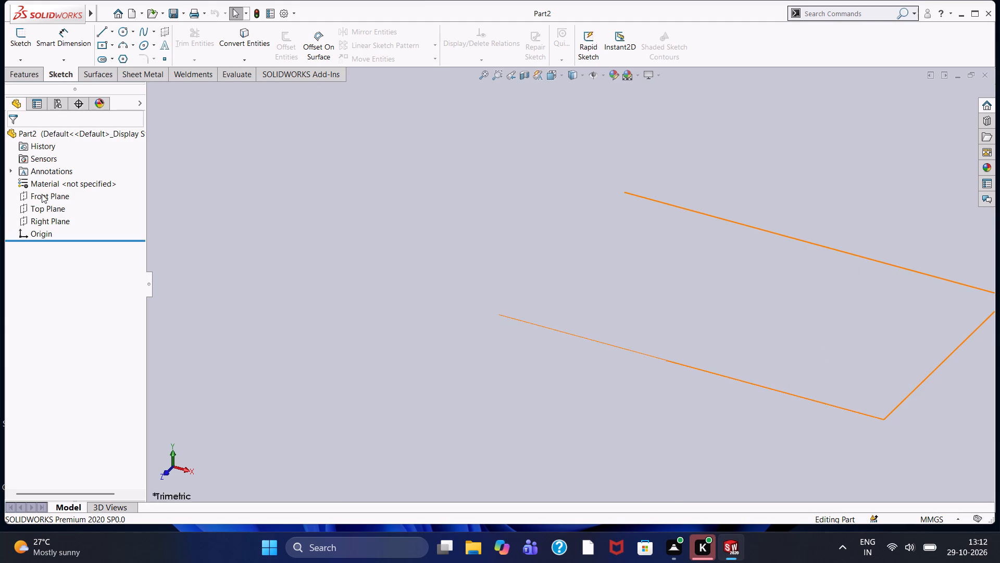
pyautogui.click(42, 194)
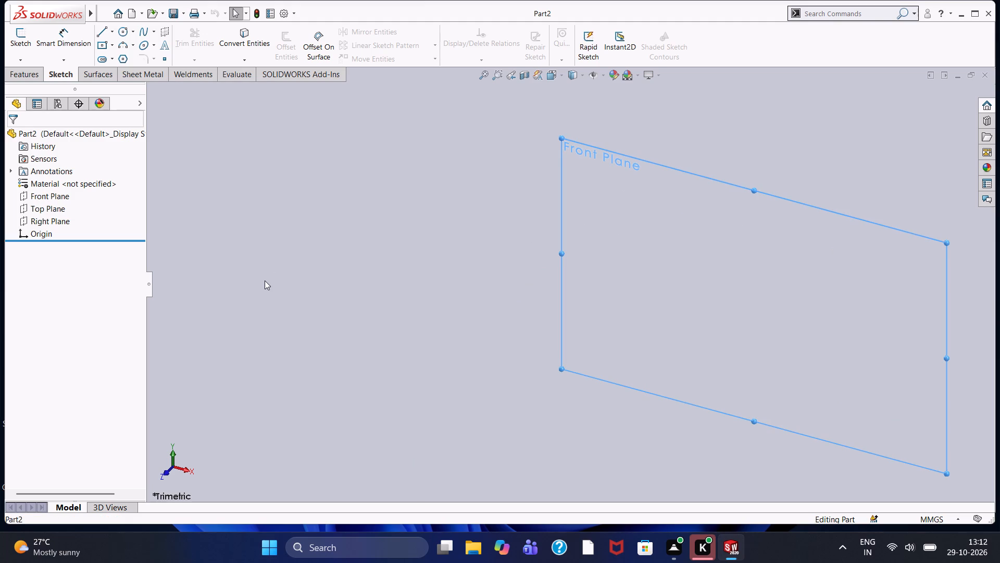
pyautogui.click(589, 170)
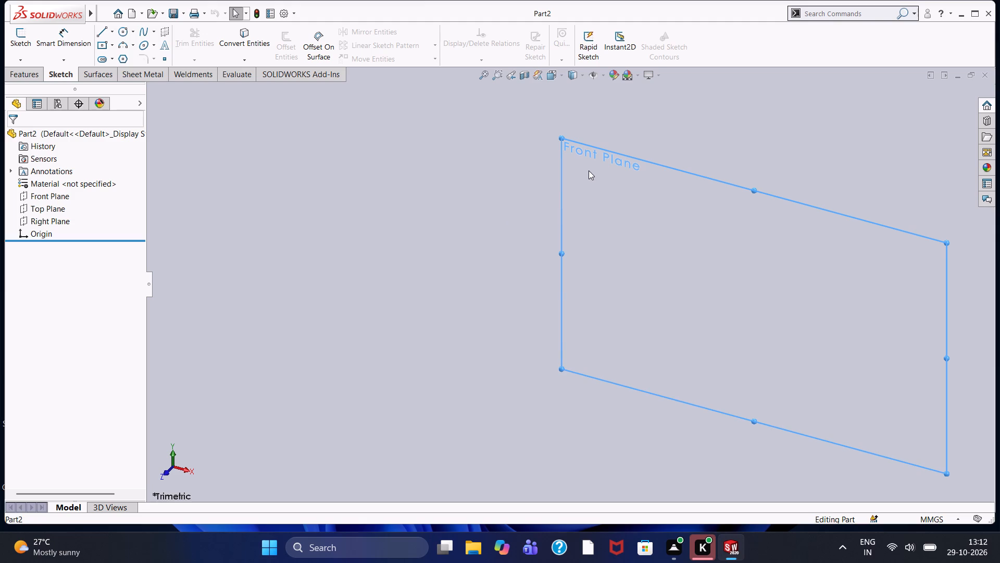
pyautogui.click(612, 154)
pyautogui.hotkey('ctrl', '8')
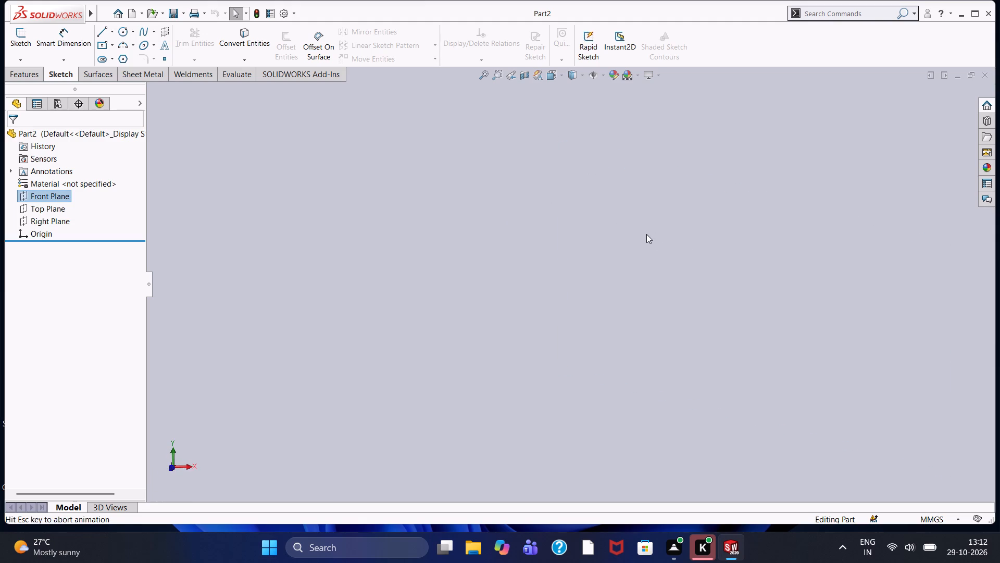
pyautogui.click(274, 215)
pyautogui.click(46, 199)
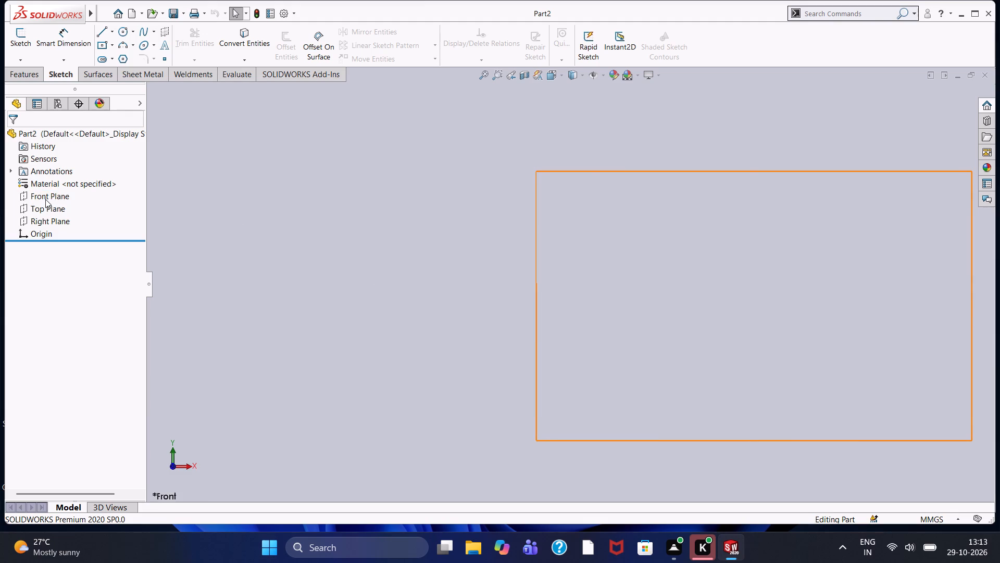
pyautogui.click(50, 188)
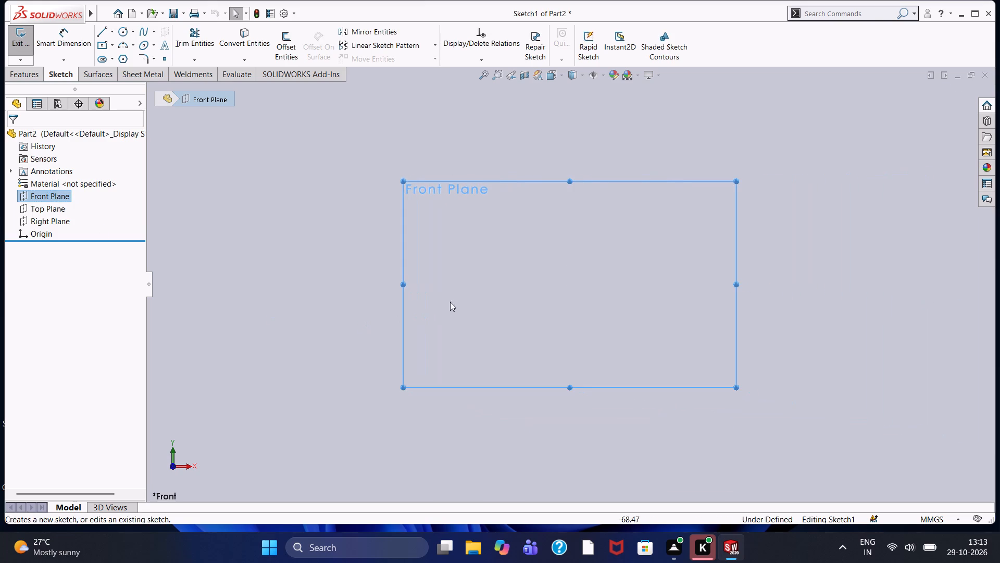
pyautogui.click(451, 301)
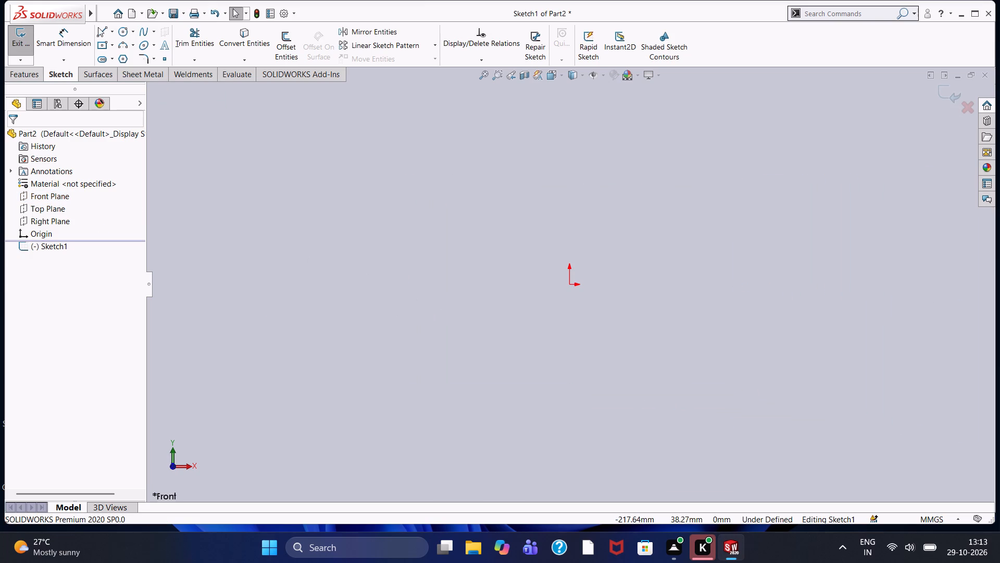
# Sketch a vertical centerline about 159 mm long passing through the origin.
pyautogui.click(113, 31)
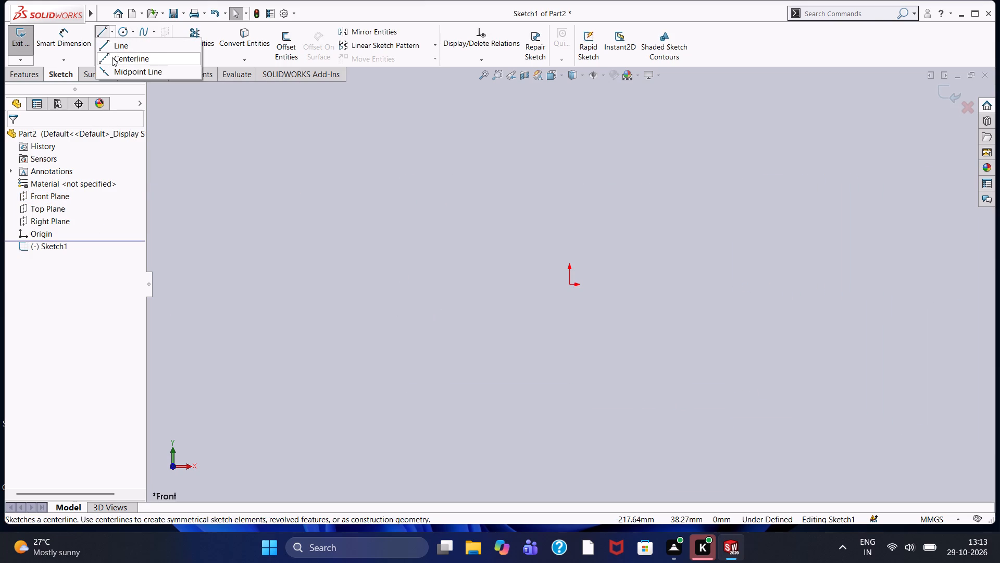
pyautogui.click(112, 57)
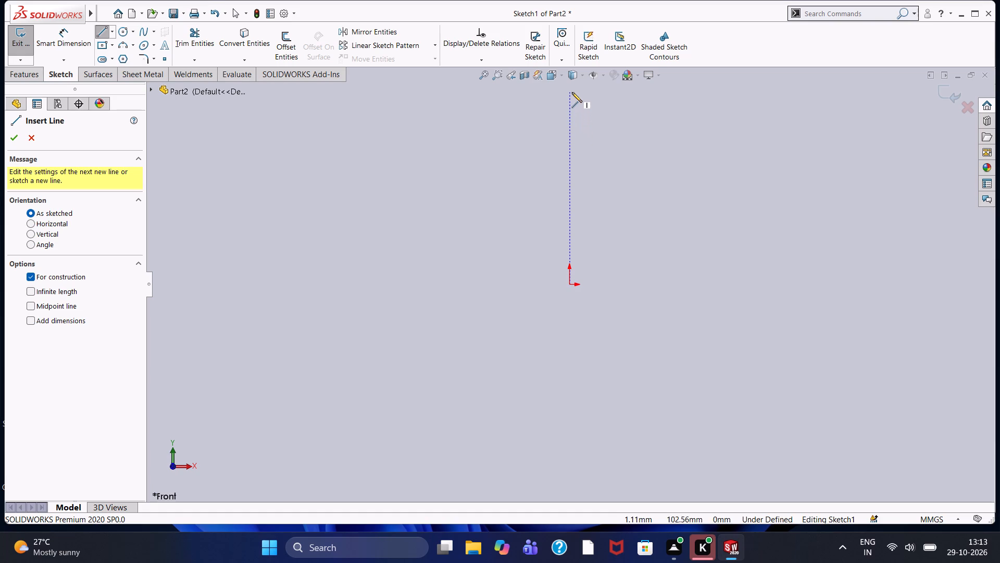
pyautogui.click(570, 139)
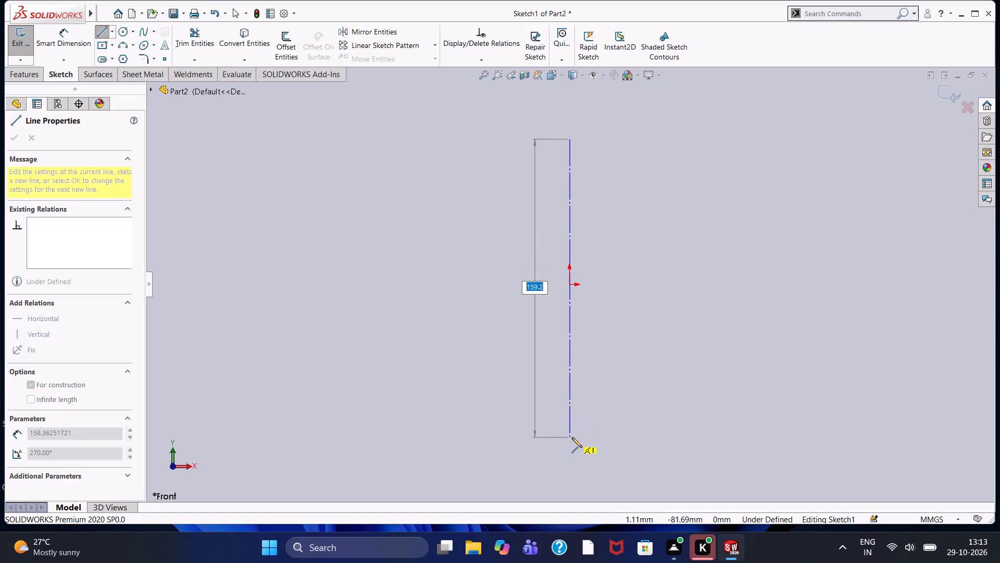
pyautogui.click(572, 438)
pyautogui.rightClick(572, 438)
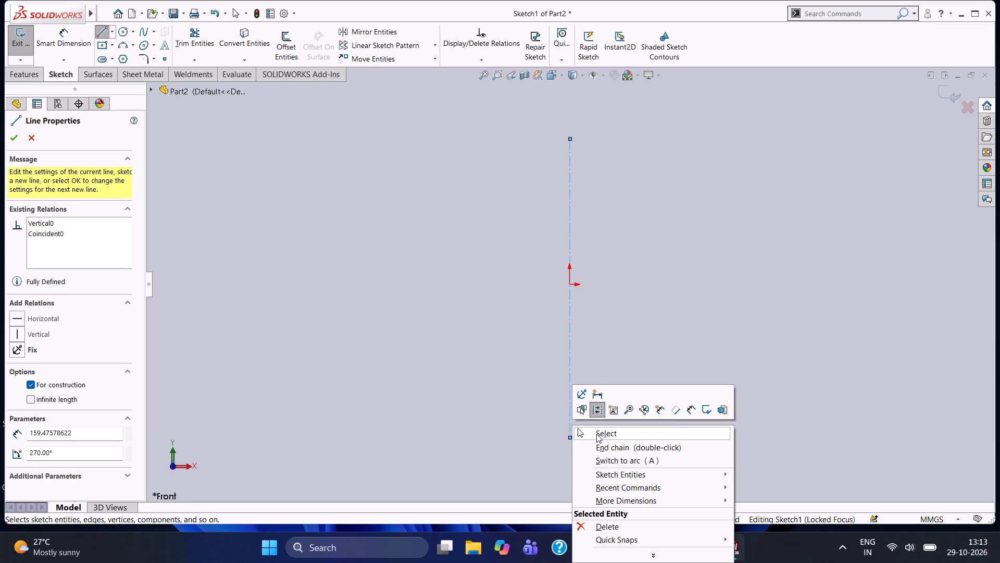
pyautogui.click(596, 434)
# Sketch a horizontal centerline through the origin, crossing the vertical centerline and extending farther on its right side.
pyautogui.click(114, 32)
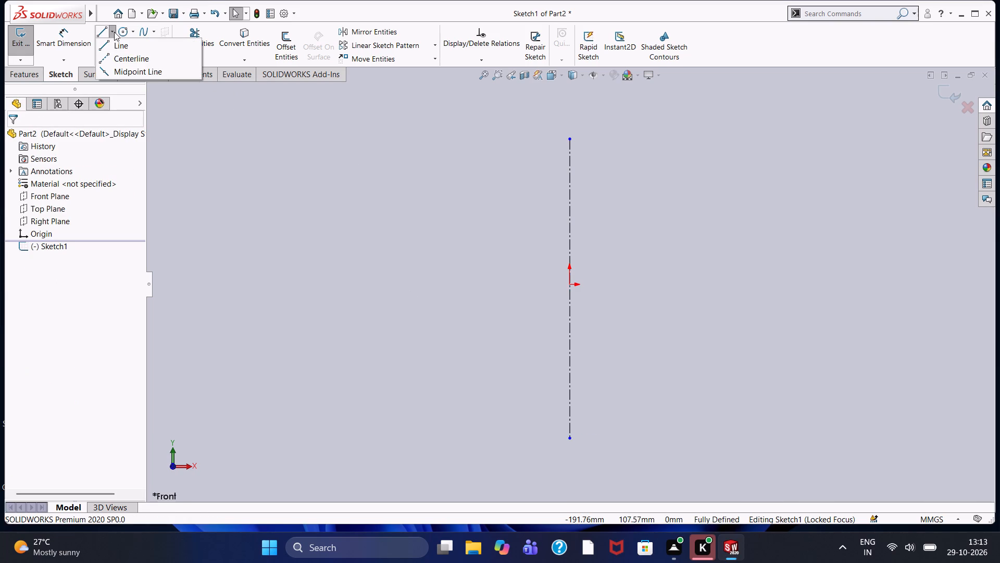
pyautogui.click(117, 60)
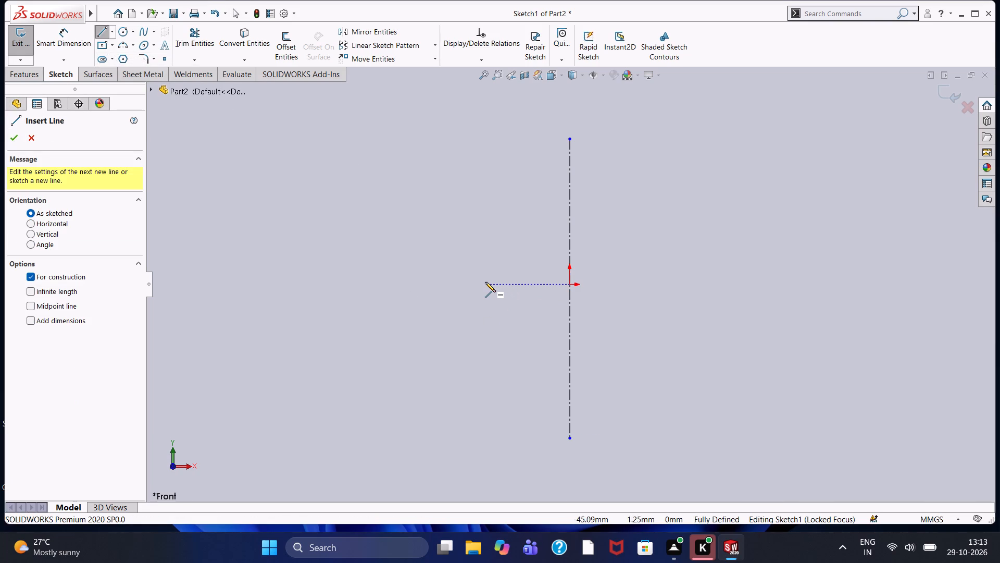
pyautogui.click(480, 282)
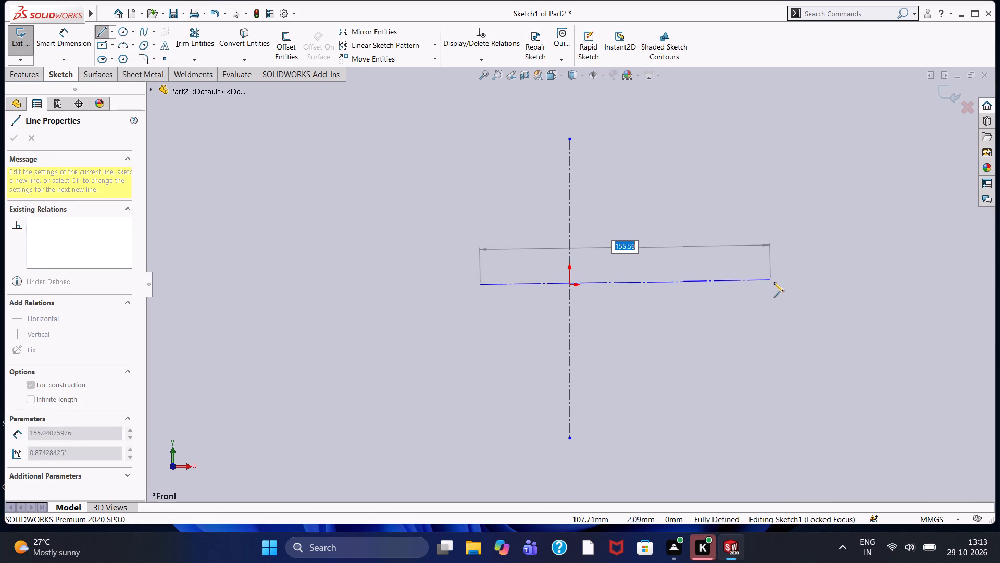
pyautogui.click(786, 285)
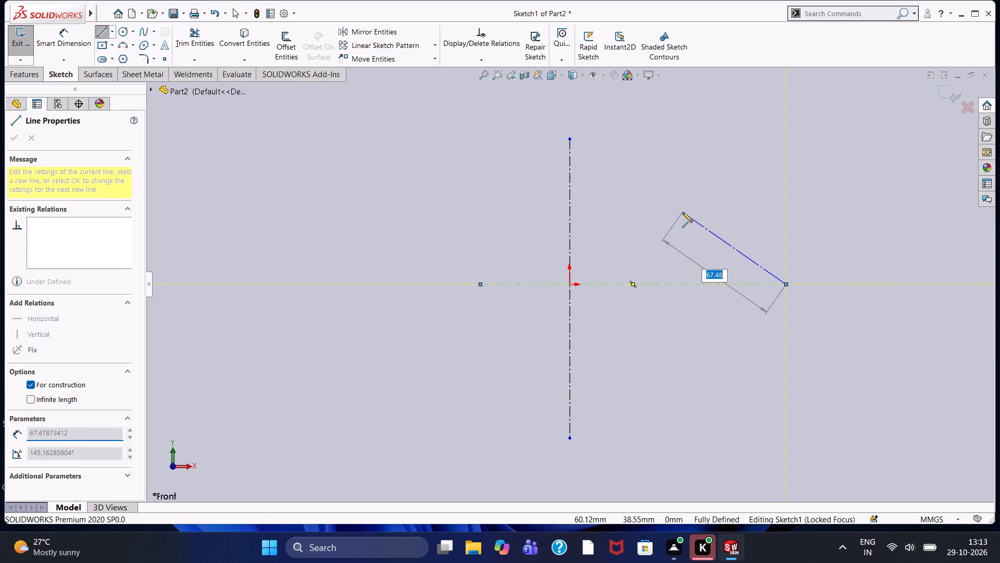
pyautogui.press('Escape')
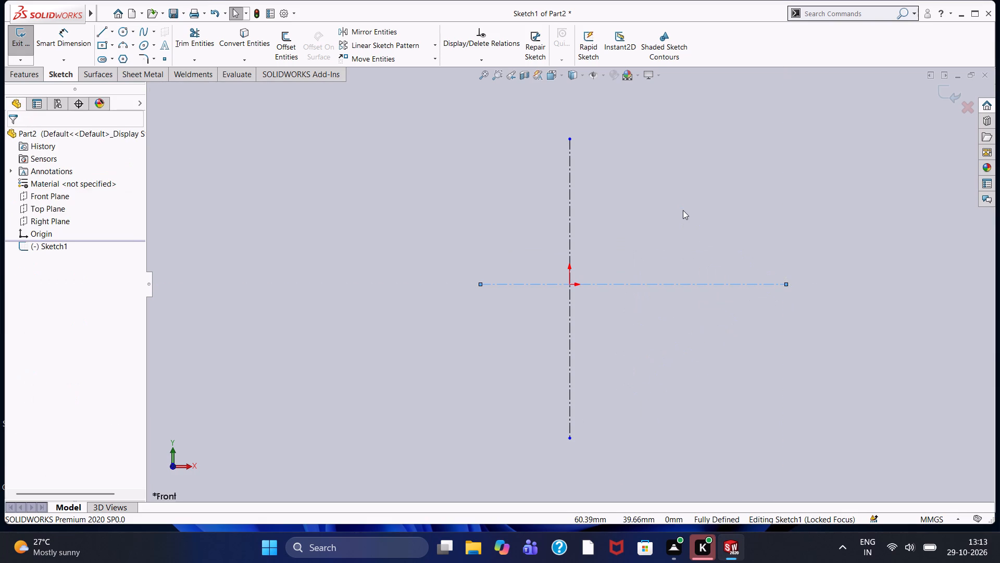
# Sketch a circle of 72 mm diameter centered on the lower endpoint of the vertical centerline.
pyautogui.click(123, 31)
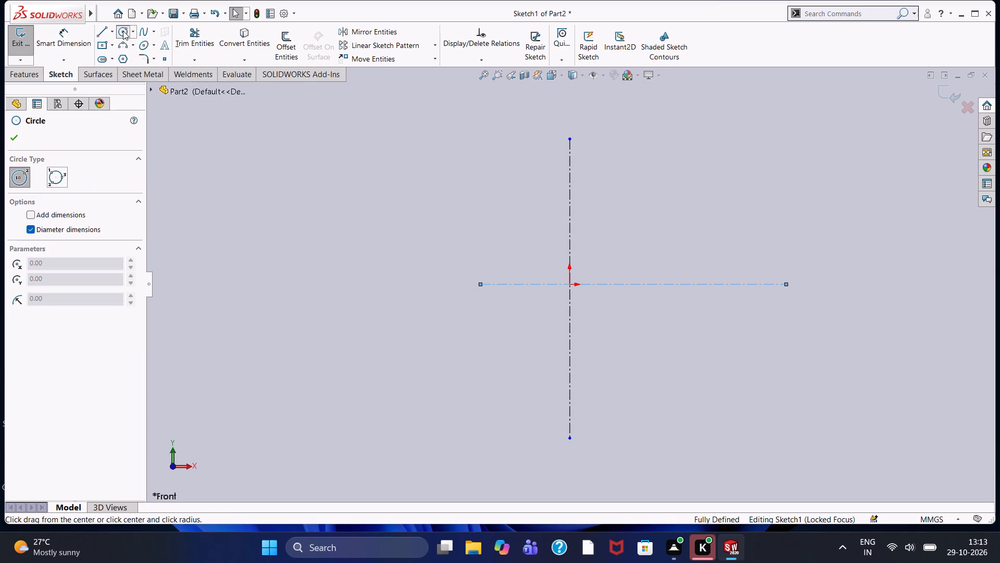
pyautogui.click(570, 438)
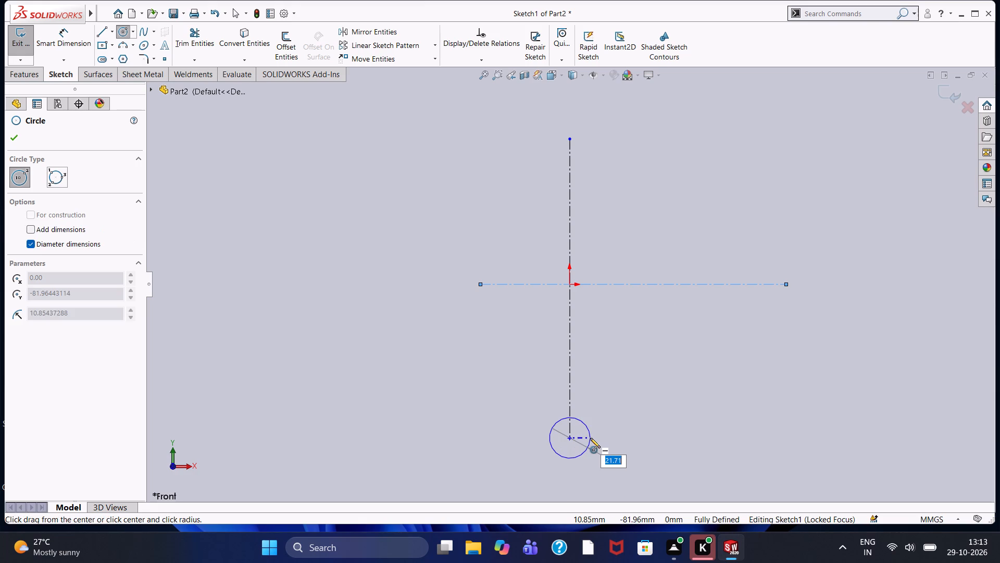
pyautogui.write('72')
pyautogui.press('Return')
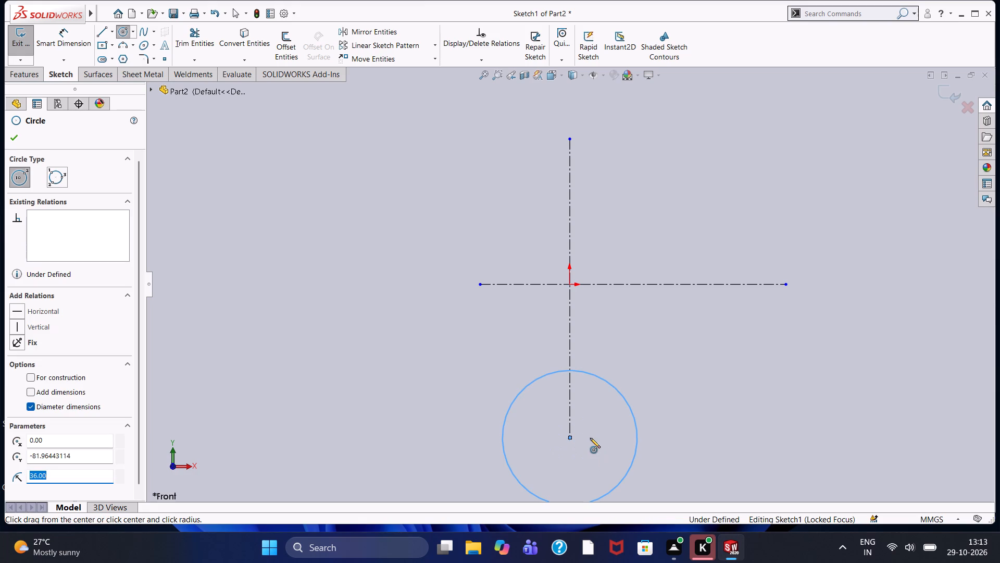
pyautogui.scroll(-1, 651, 401)
pyautogui.moveTo(651, 401); pyautogui.dragTo(640, 364, button='middle')
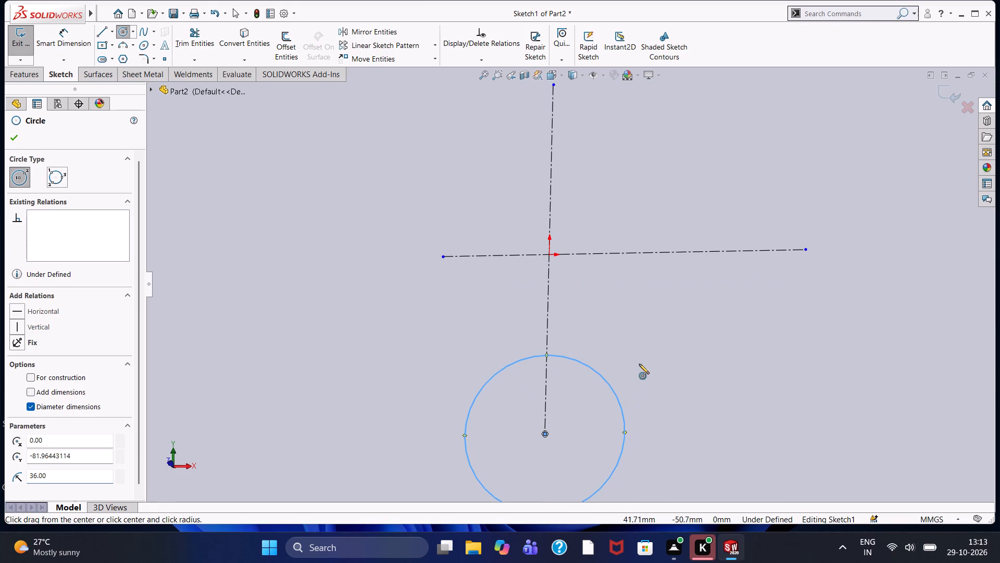
pyautogui.hotkey('ctrl', '8')
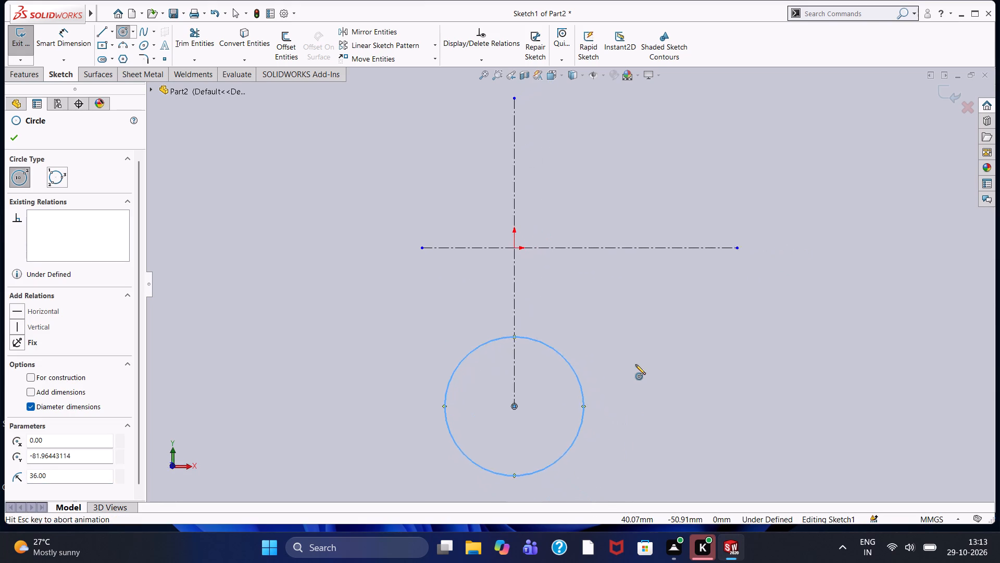
pyautogui.scroll(2, 635, 364)
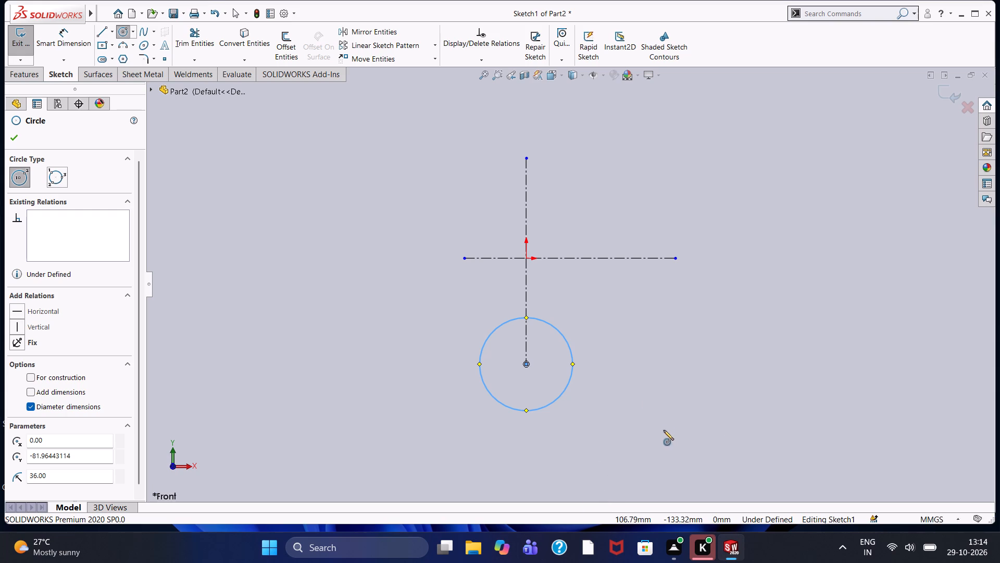
pyautogui.click(11, 142)
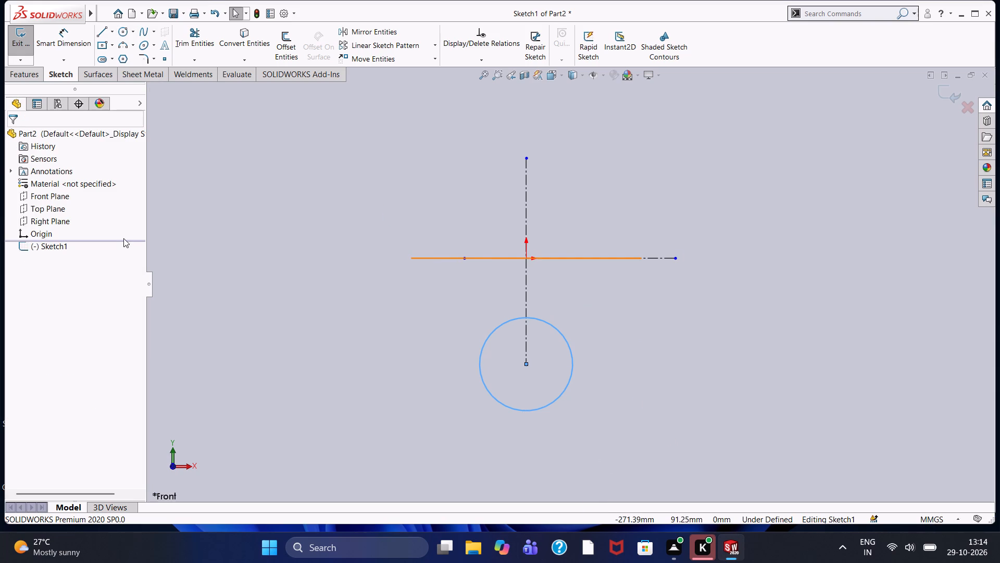
# Sketch a 90° centerpoint arc of about 105 mm radius above the horizontal centerline, centered on the origin.
pyautogui.click(133, 46)
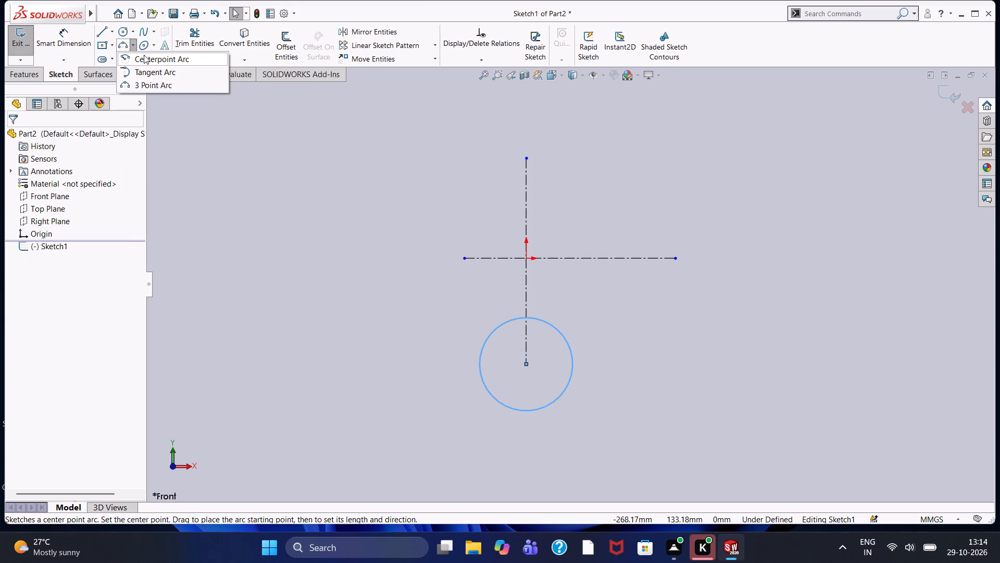
pyautogui.click(144, 55)
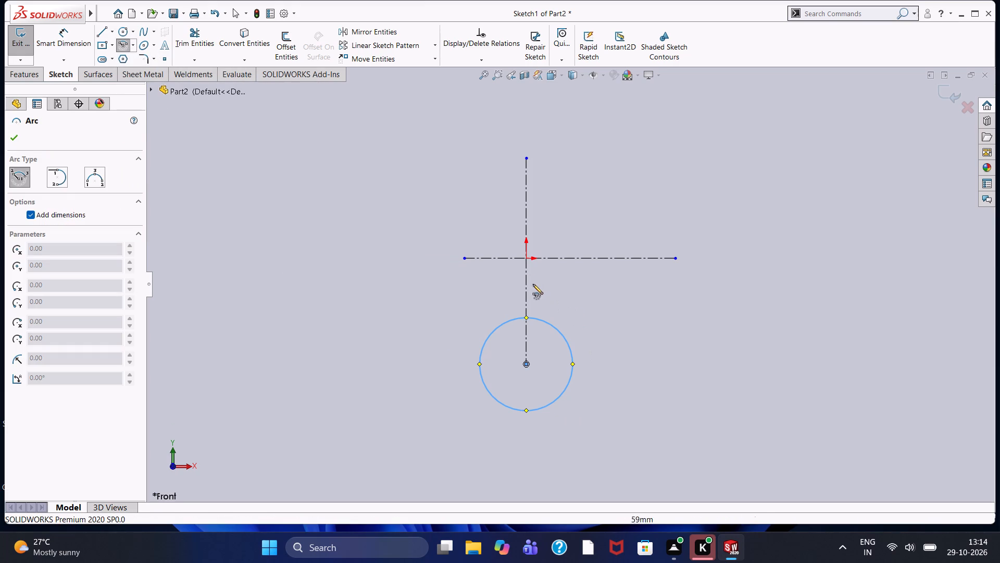
pyautogui.click(525, 258)
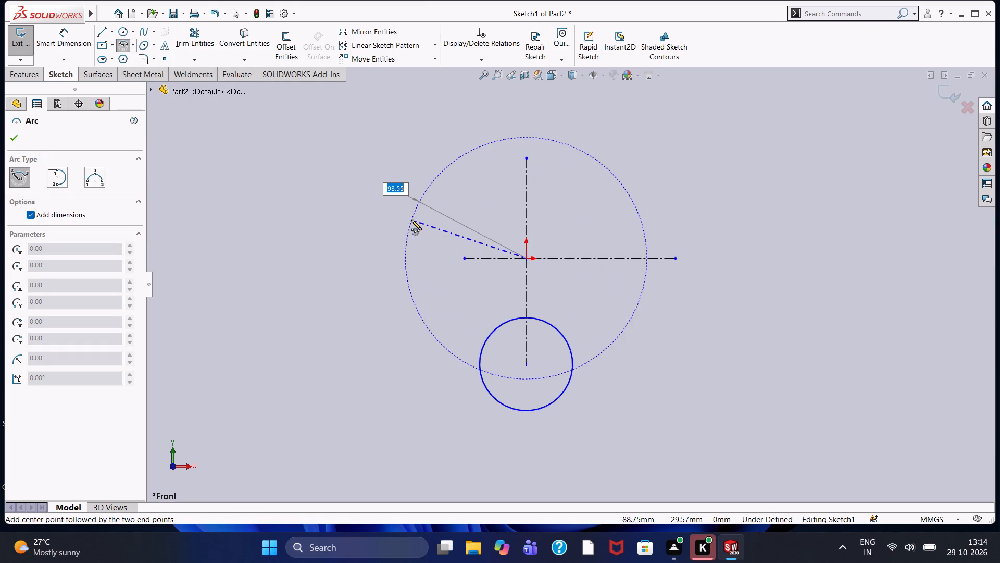
pyautogui.click(429, 164)
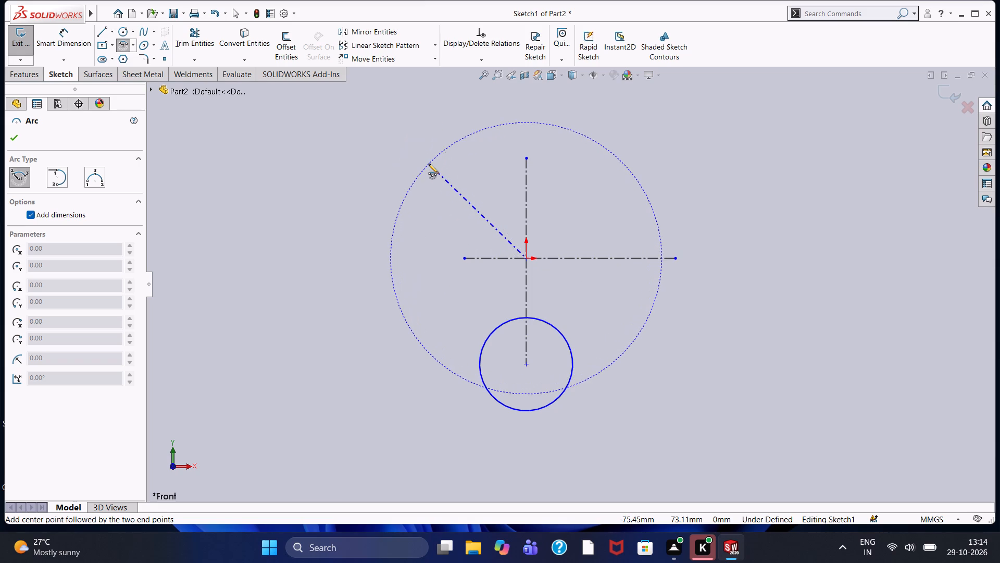
pyautogui.click(619, 163)
pyautogui.press('Escape')
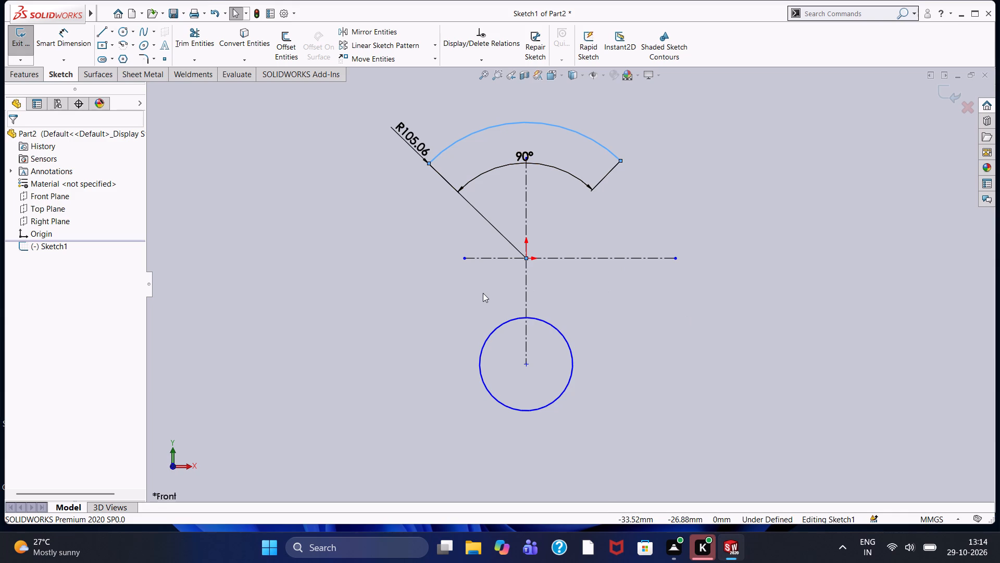
pyautogui.press('Escape')
# Delete the radius and 90° angle dimensions of the arc.
pyautogui.click(407, 141)
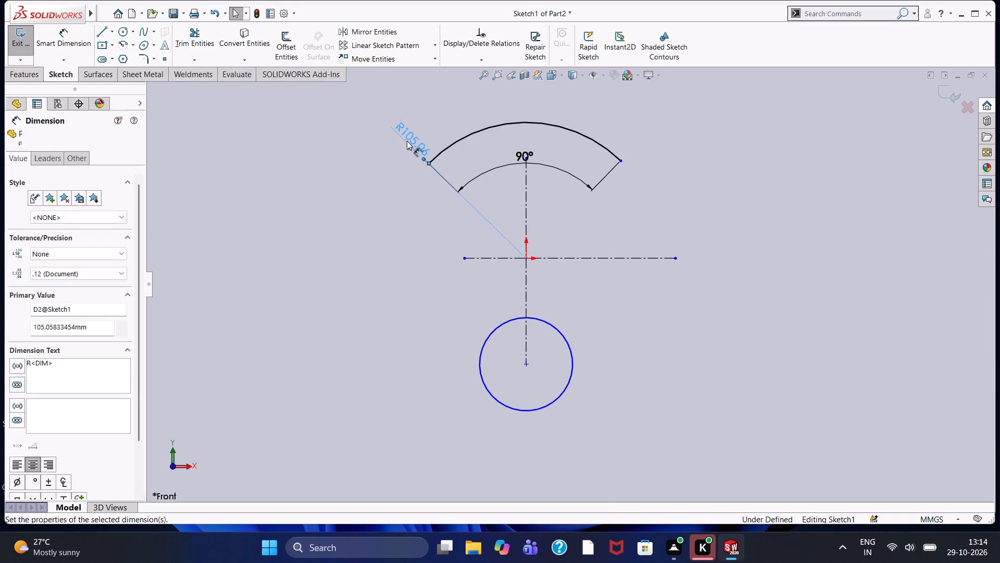
pyautogui.press('Delete')
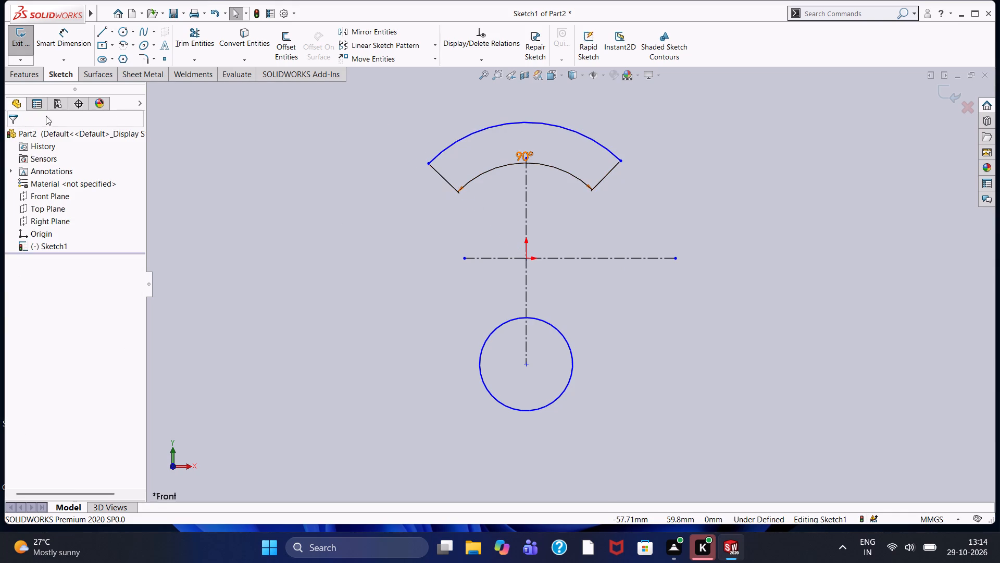
pyautogui.press('Escape')
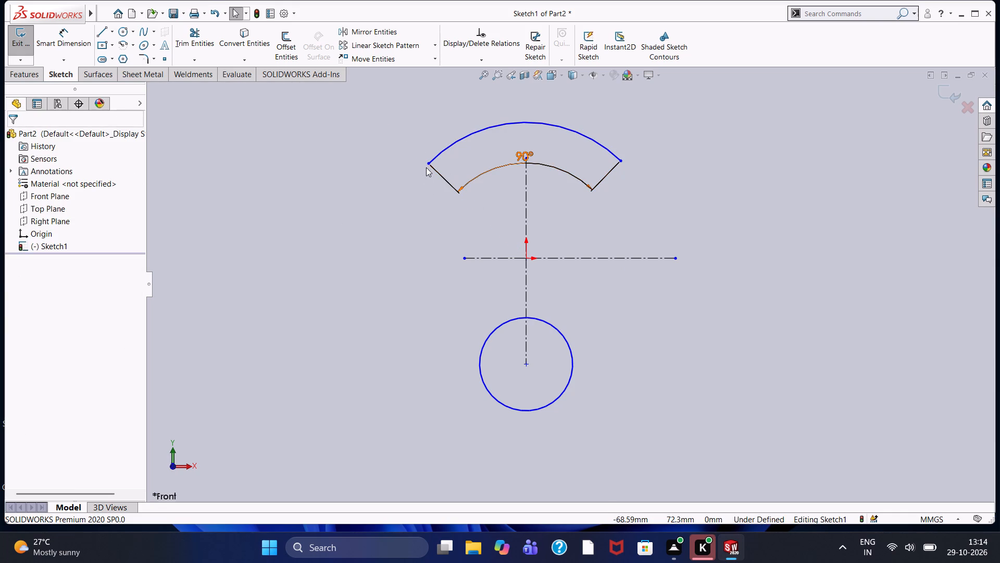
pyautogui.click(520, 156)
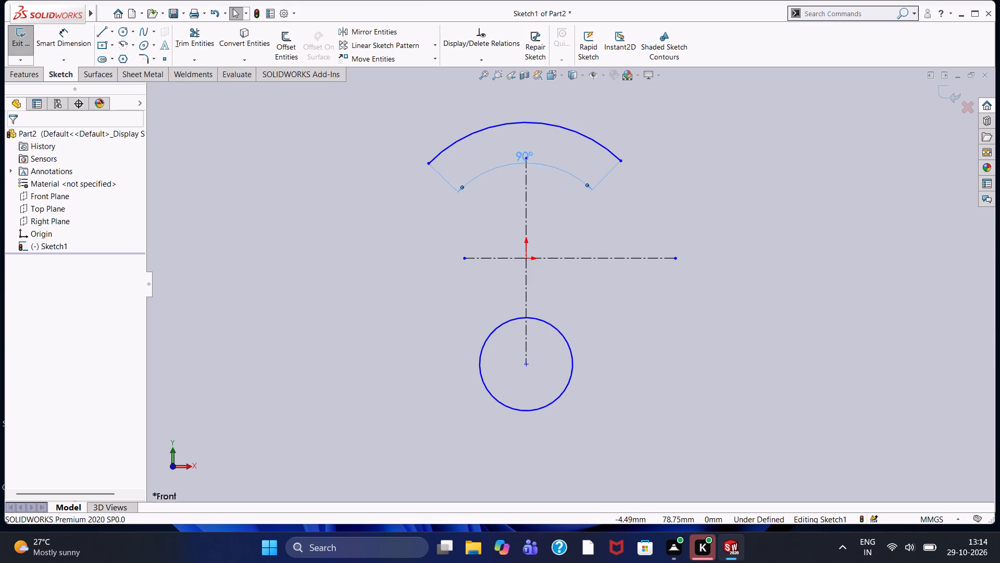
pyautogui.press('Delete')
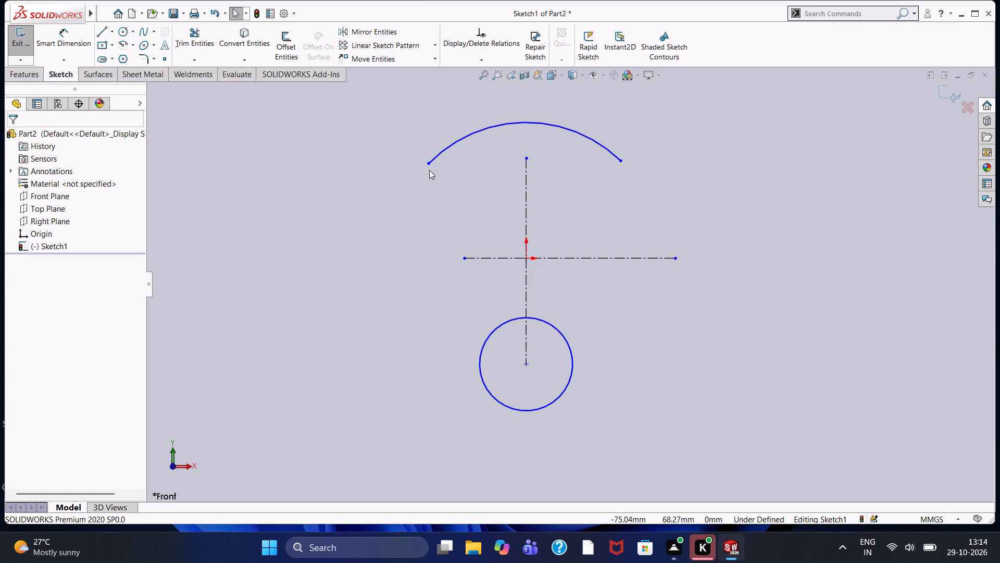
# Add a Horizontal relation between the two endpoints of the arc.
pyautogui.click(428, 164)
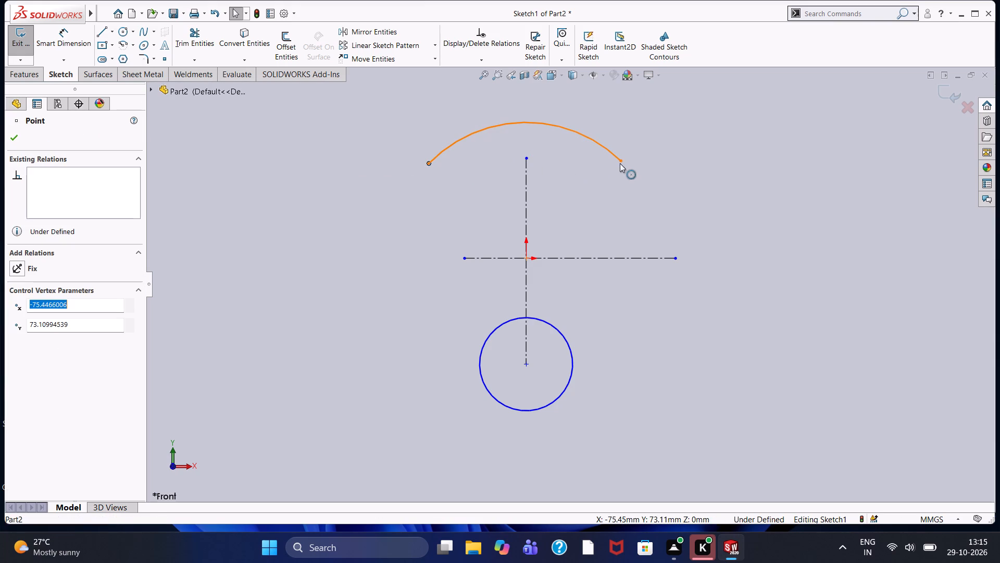
pyautogui.keyDown('ctrl'); pyautogui.click(620, 161); pyautogui.keyUp('ctrl')
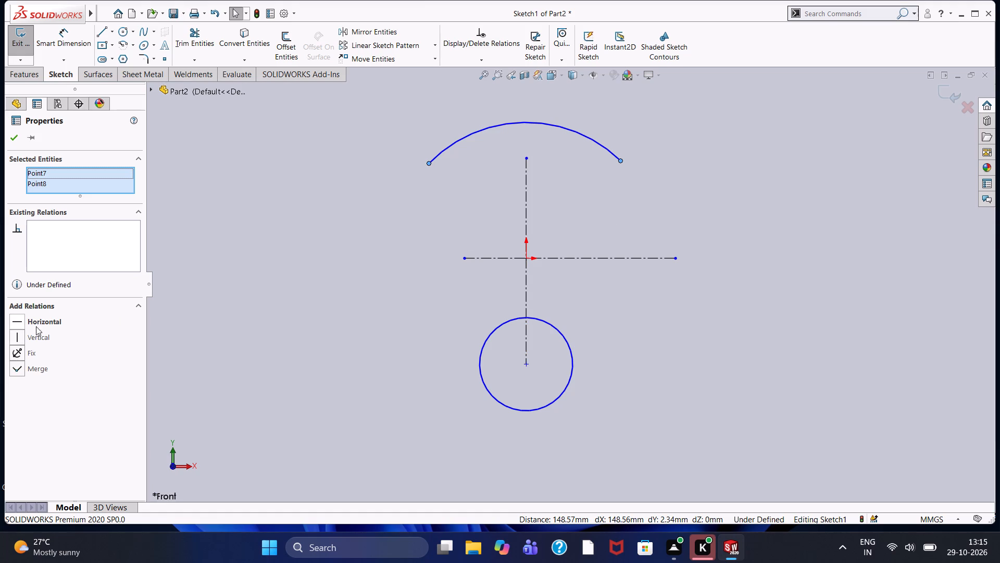
pyautogui.keyDown('ctrl'); pyautogui.click(57, 321); pyautogui.keyUp('ctrl')
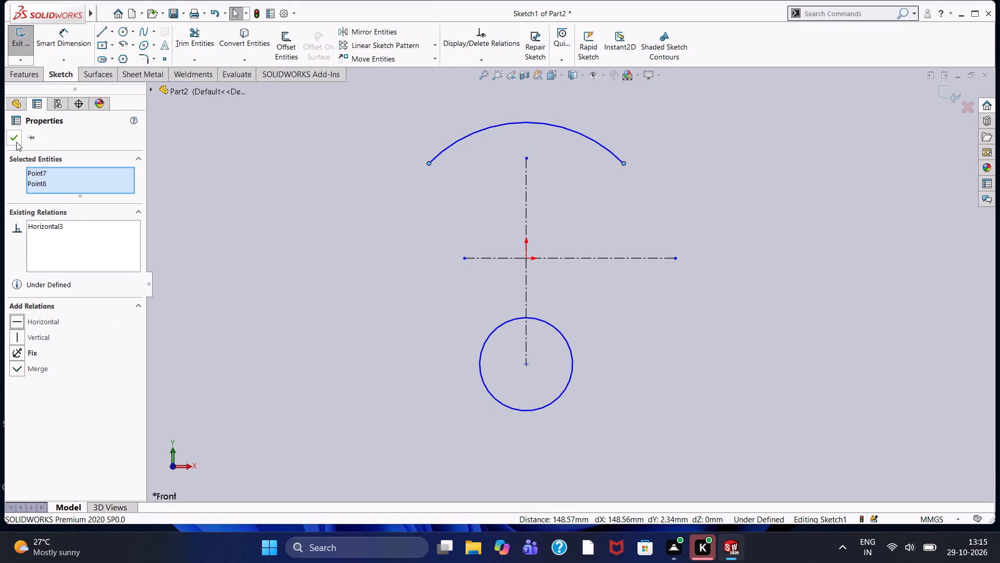
pyautogui.click(16, 142)
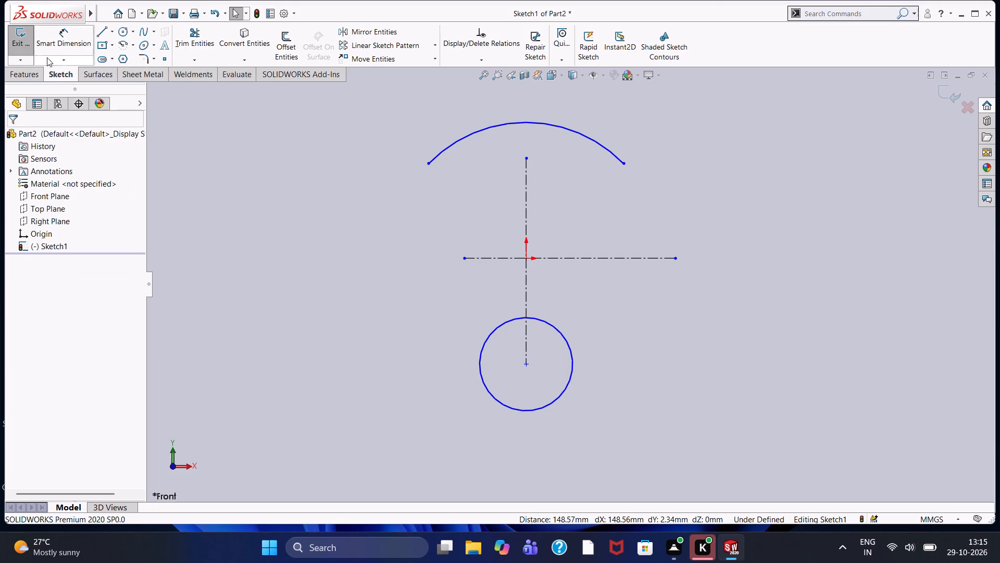
# Sketch a line about 169 mm long from the arc's left endpoint to the circle's left side, tangent to the circle.
pyautogui.click(100, 33)
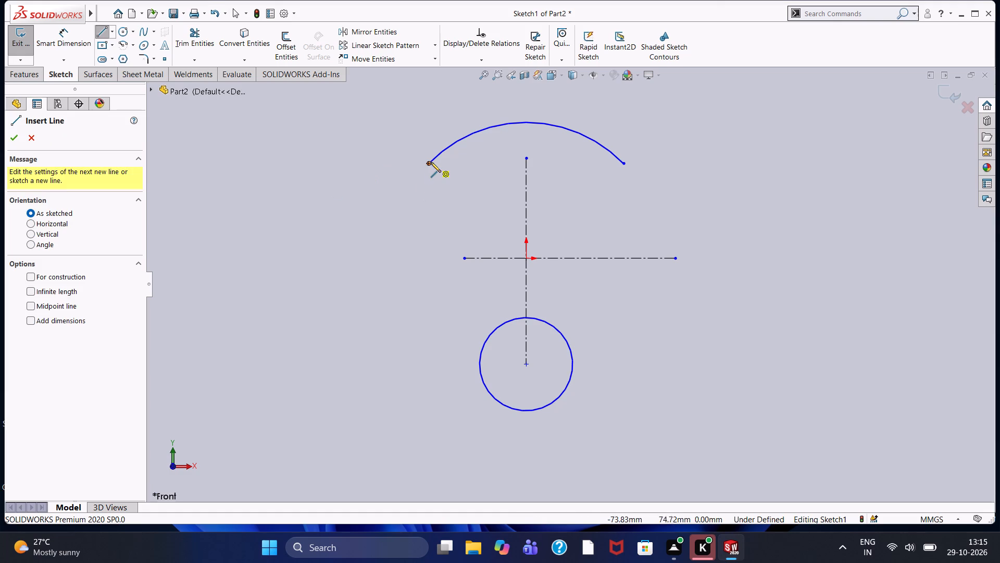
pyautogui.click(429, 165)
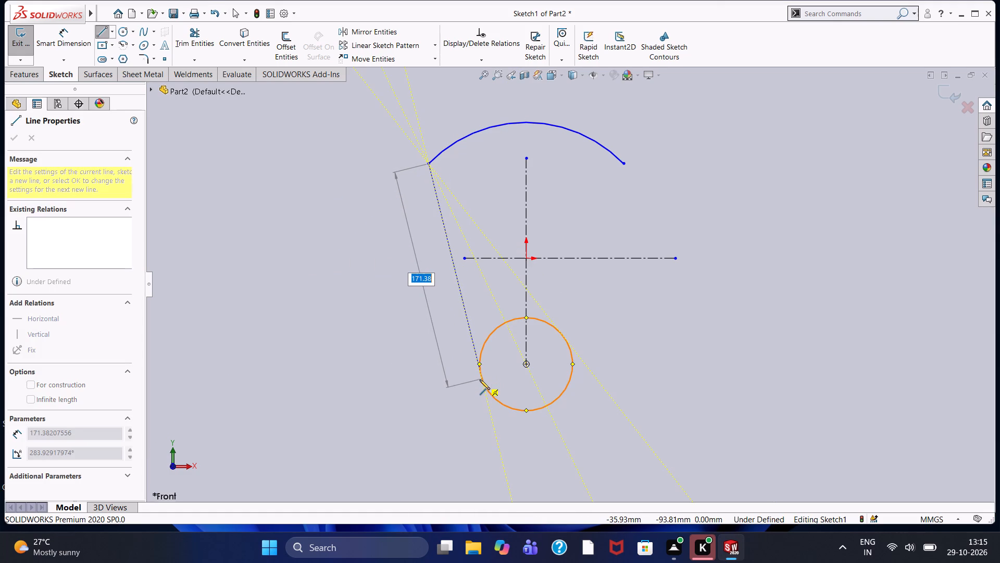
pyautogui.click(480, 377)
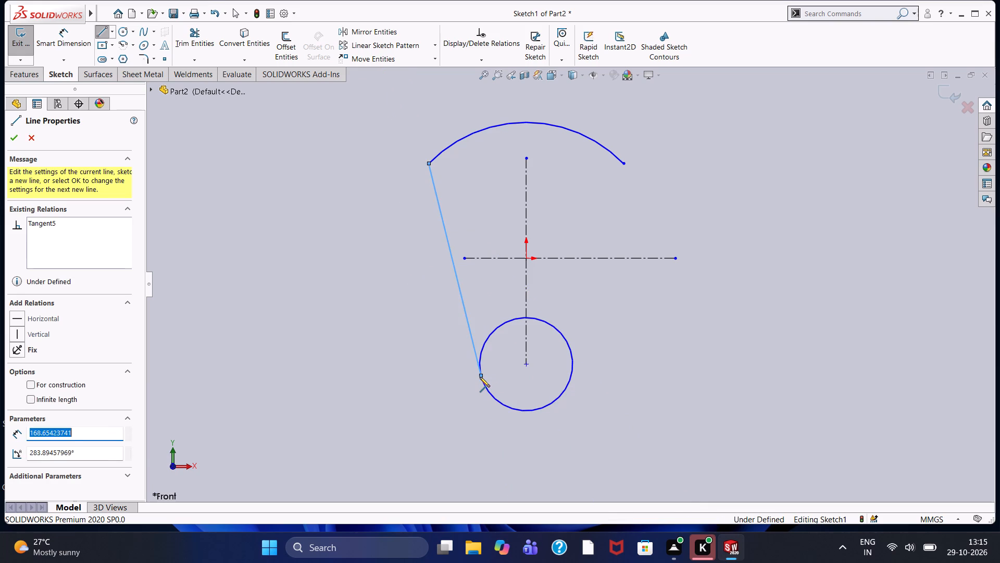
pyautogui.press('Escape')
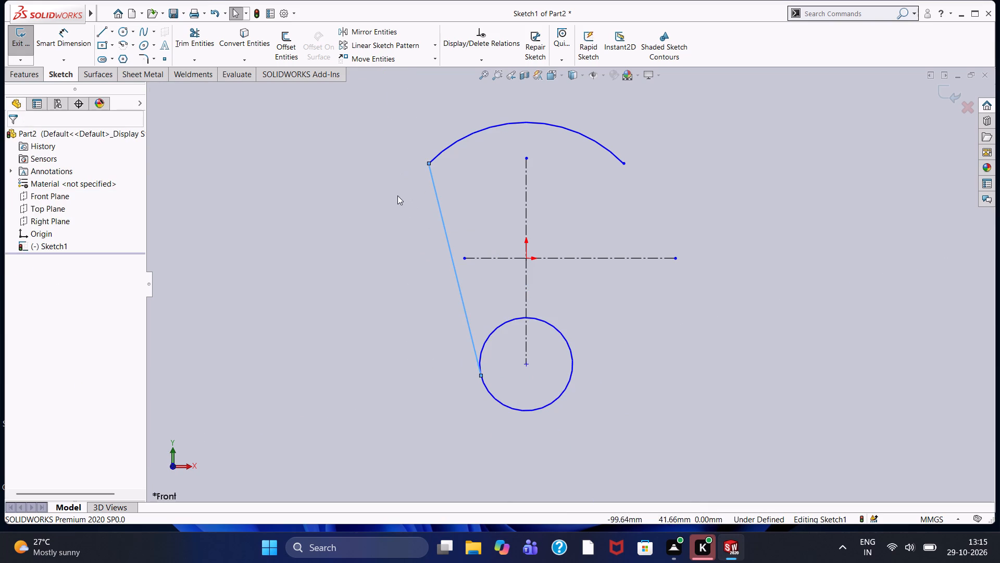
# Mirror the slanted tangent line about the vertical centerline, keeping the original.
pyautogui.click(376, 34)
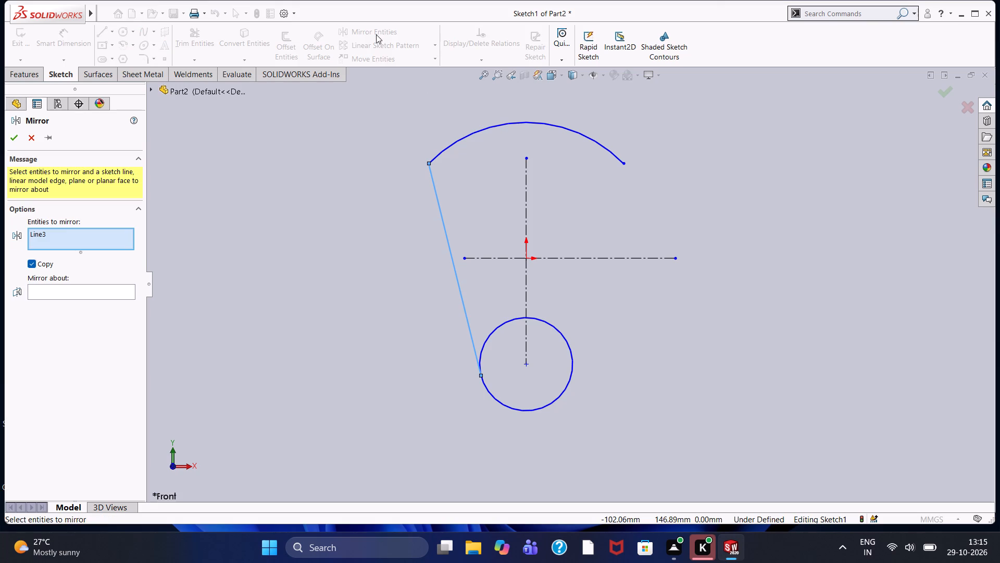
pyautogui.click(526, 223)
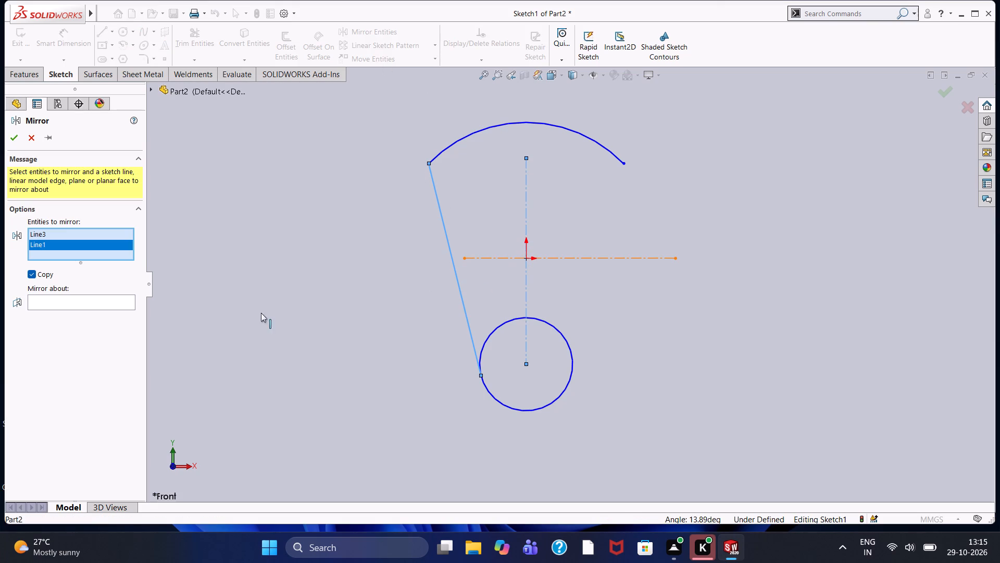
pyautogui.rightClick(65, 234)
pyautogui.rightClick(67, 237)
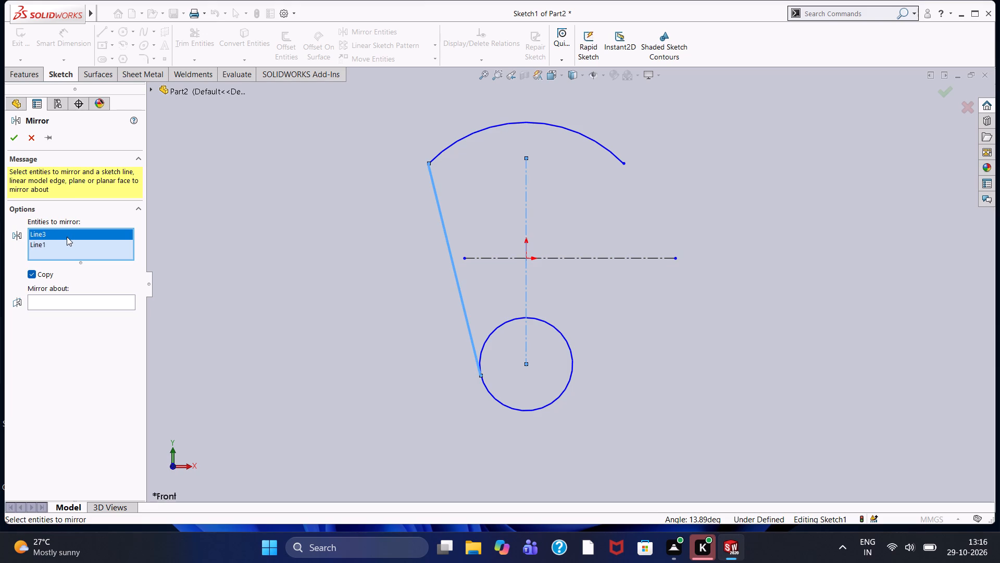
pyautogui.rightClick(67, 237)
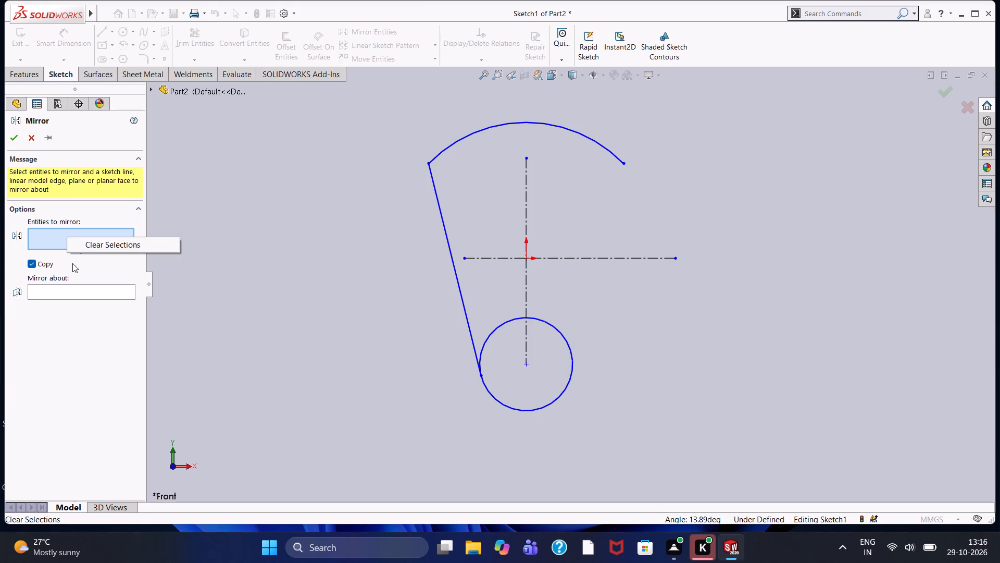
pyautogui.click(444, 221)
pyautogui.click(69, 292)
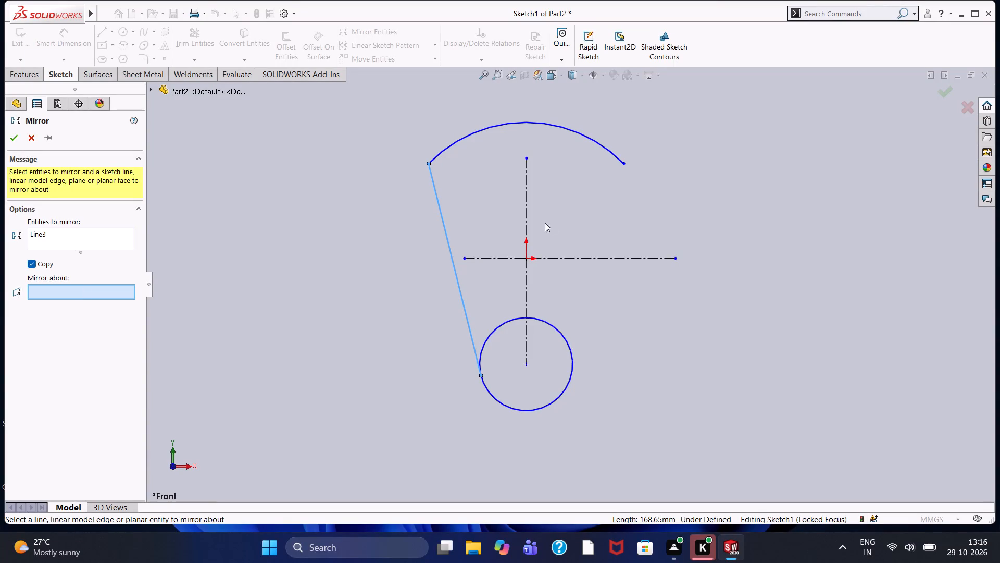
pyautogui.click(527, 211)
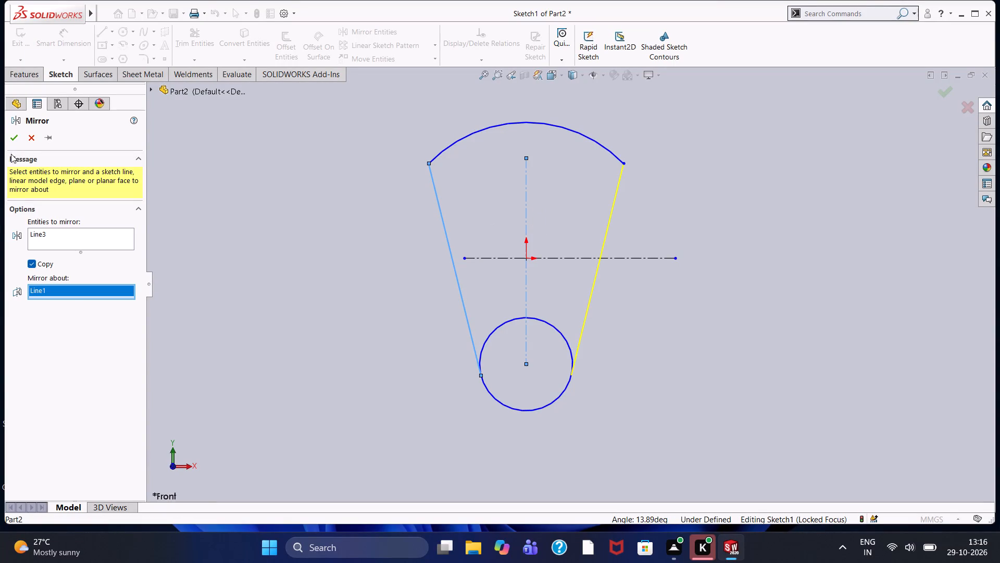
pyautogui.click(16, 139)
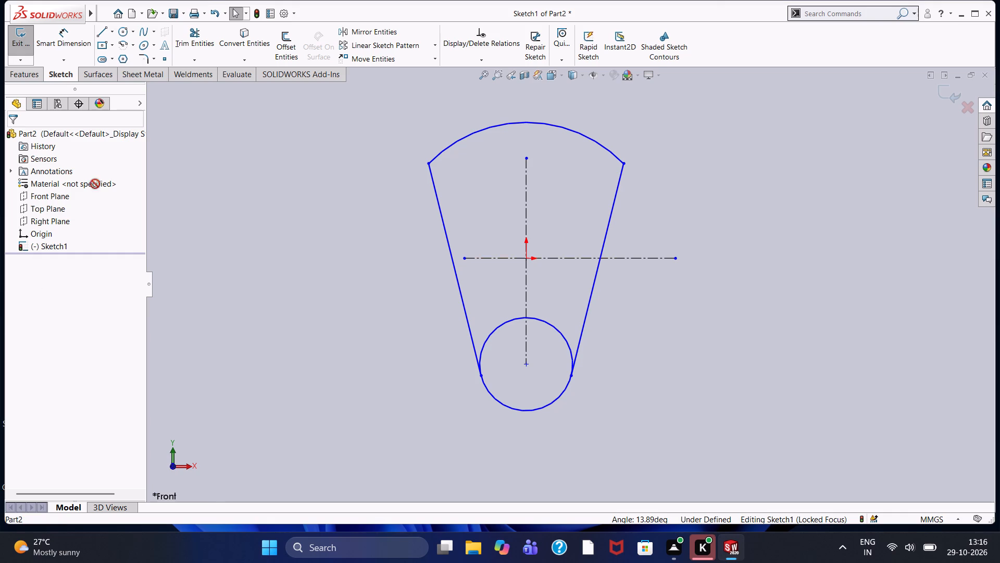
# Dimension the angle between the two slanted side lines and set it to 33°.
pyautogui.click(68, 40)
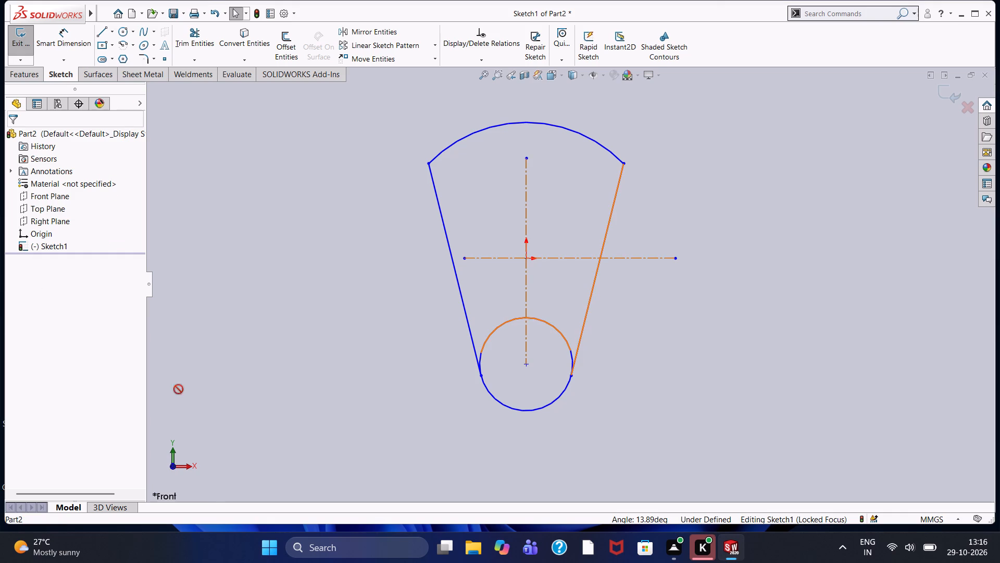
pyautogui.press('Escape')
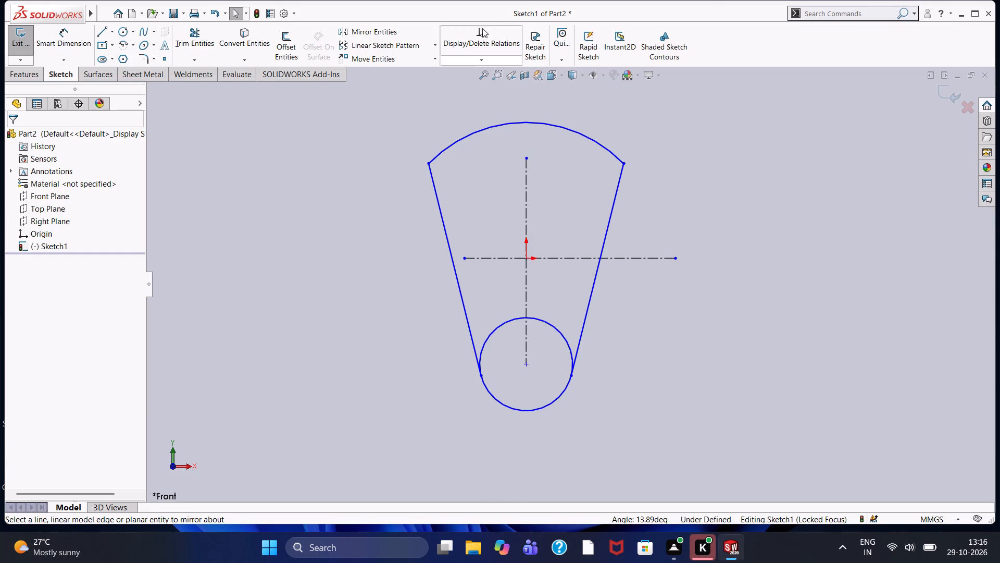
pyautogui.click(61, 44)
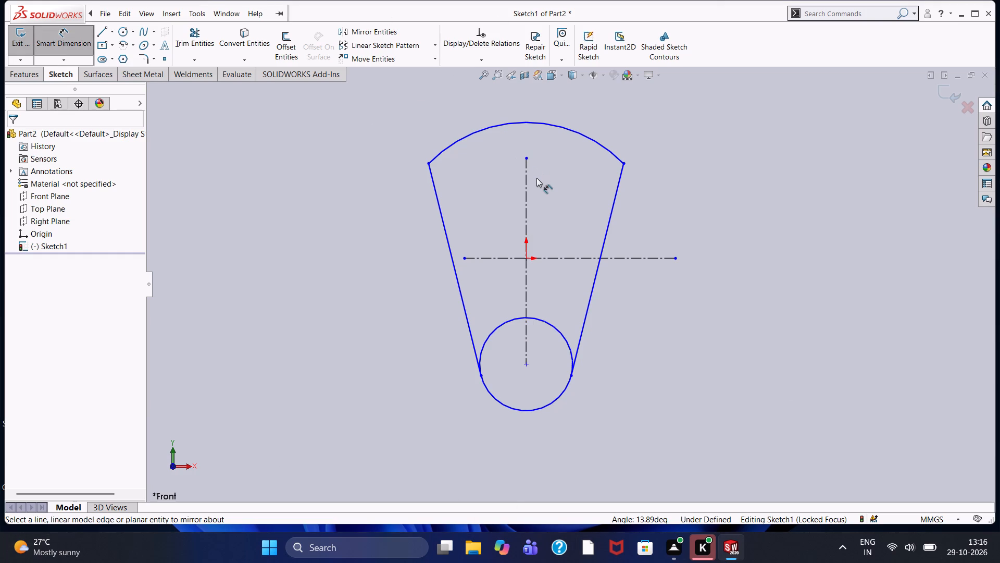
pyautogui.click(447, 236)
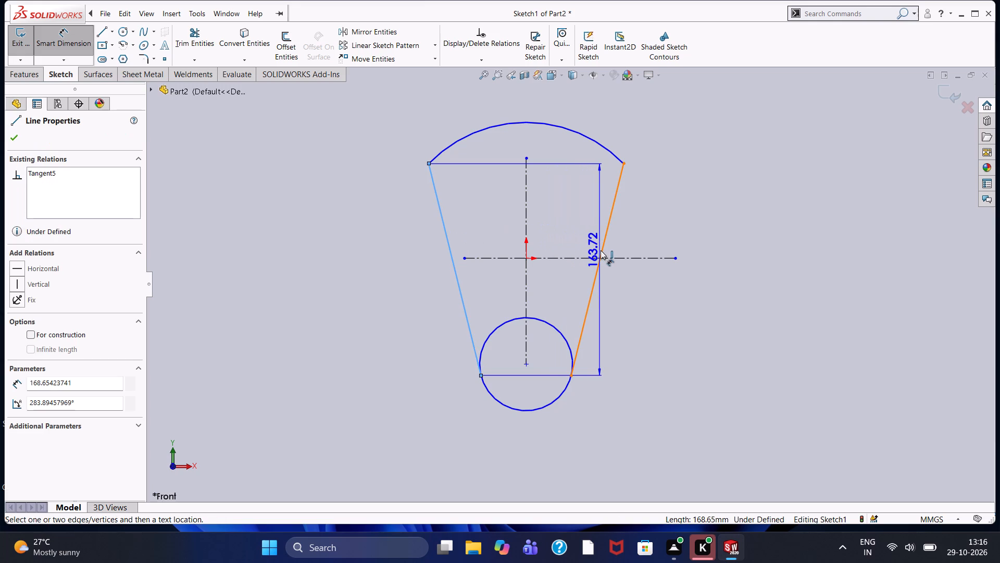
pyautogui.click(601, 250)
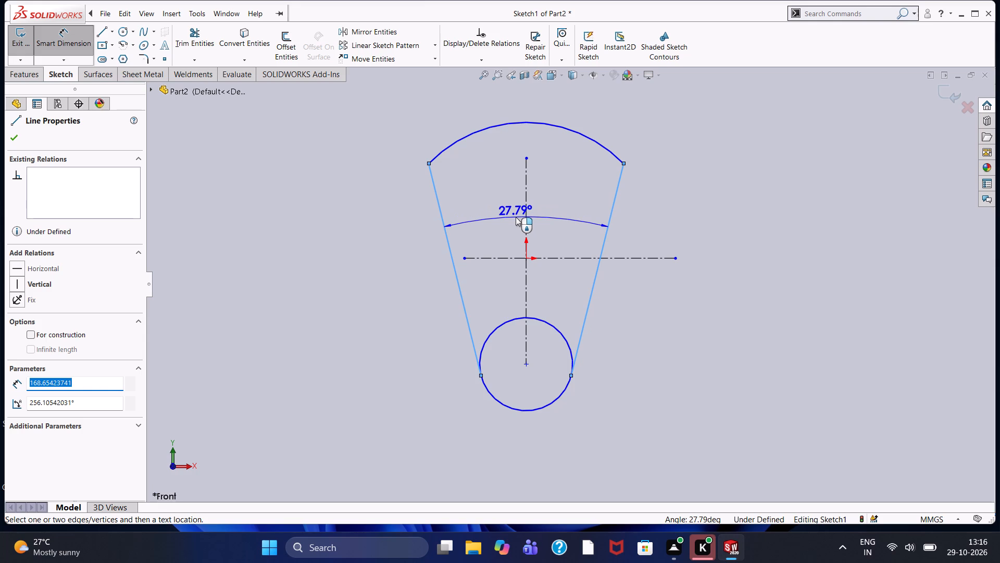
pyautogui.click(516, 217)
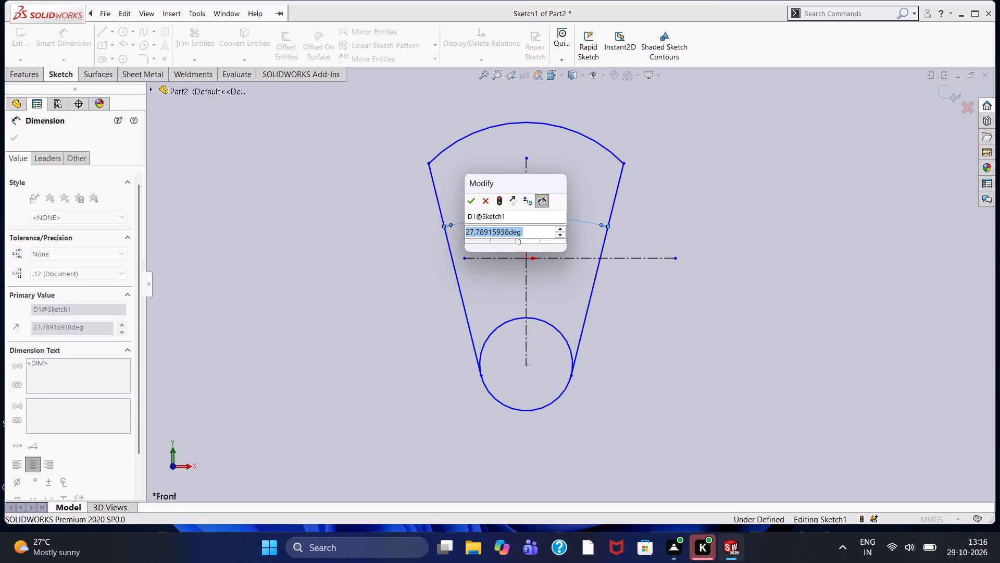
pyautogui.write('33')
pyautogui.press('Return')
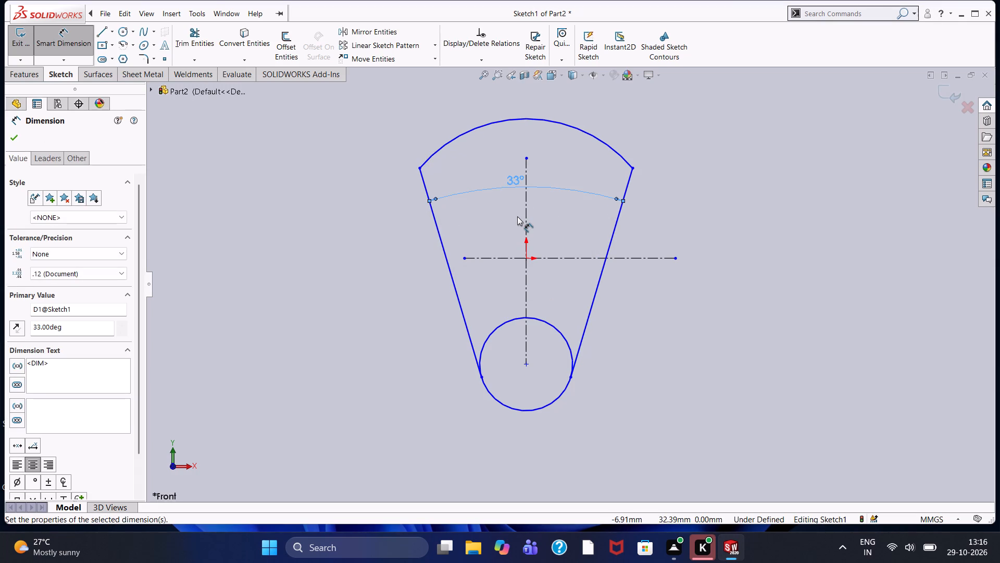
# Dimension the upper arc's radius and set it to 80 mm.
pyautogui.click(590, 131)
pyautogui.click(630, 117)
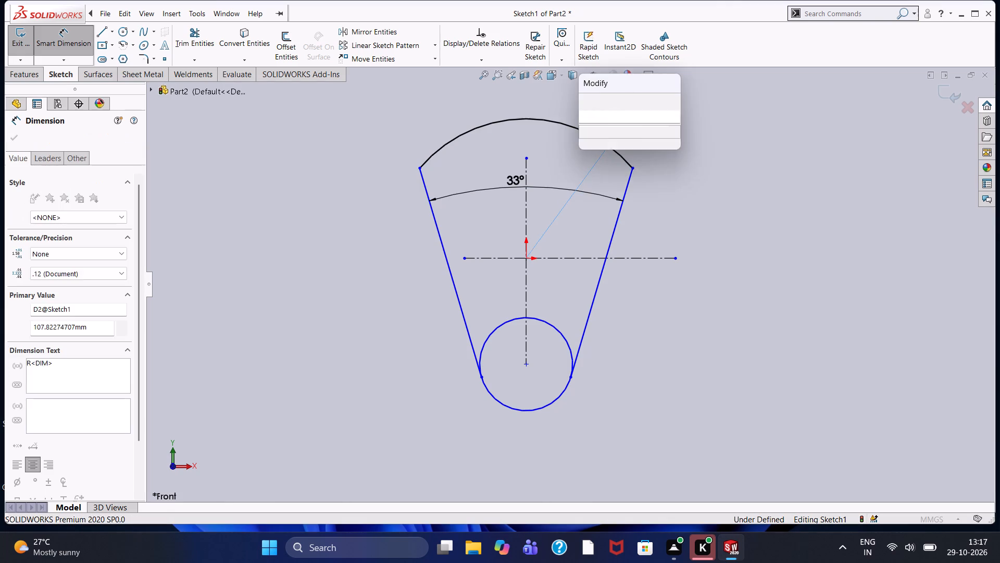
pyautogui.write('80')
pyautogui.press('Return')
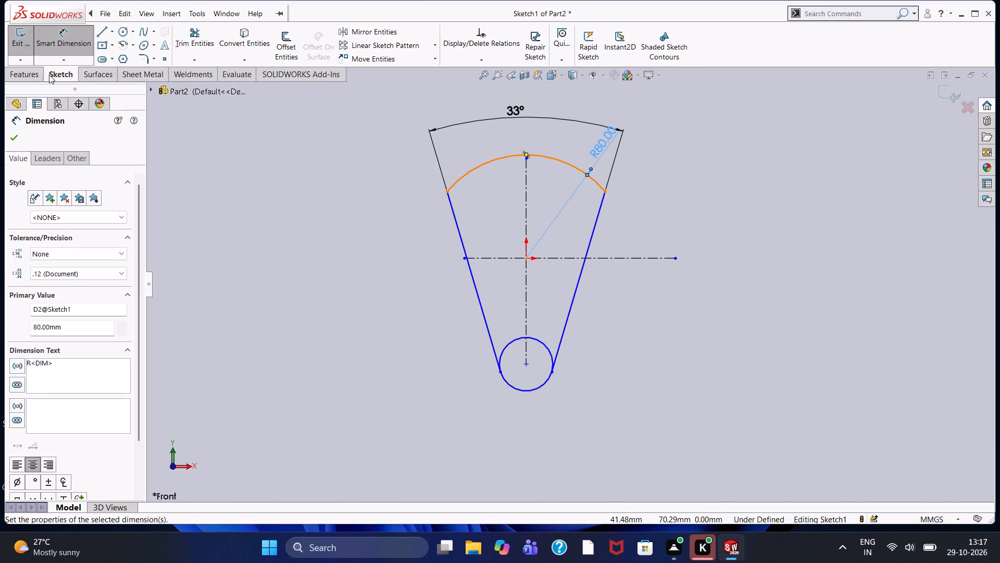
# Dimension the vertical distance between the origin and the lower circle's center and set it to 44 mm.
pyautogui.click(526, 258)
pyautogui.click(526, 364)
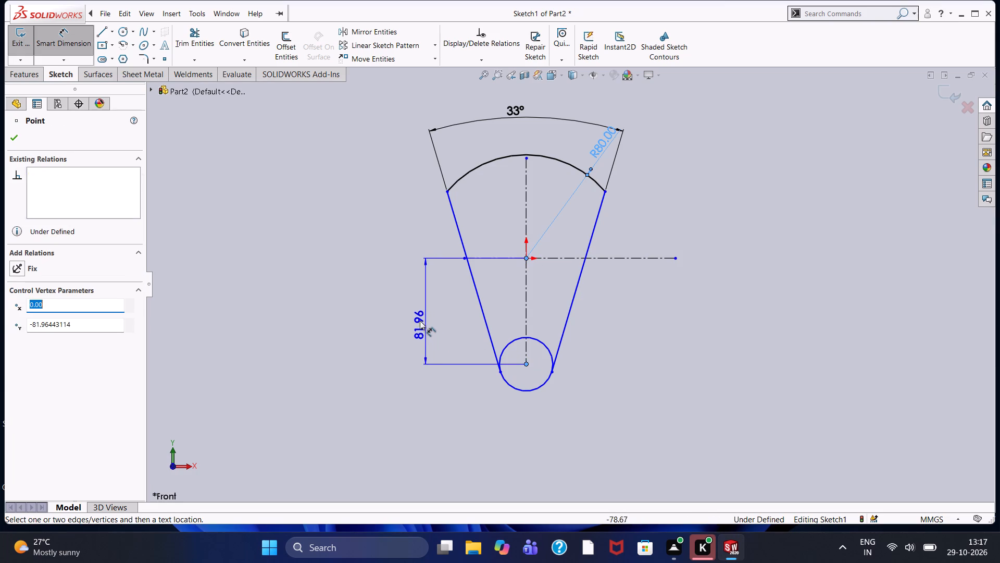
pyautogui.click(420, 321)
pyautogui.write('44')
pyautogui.press('Return')
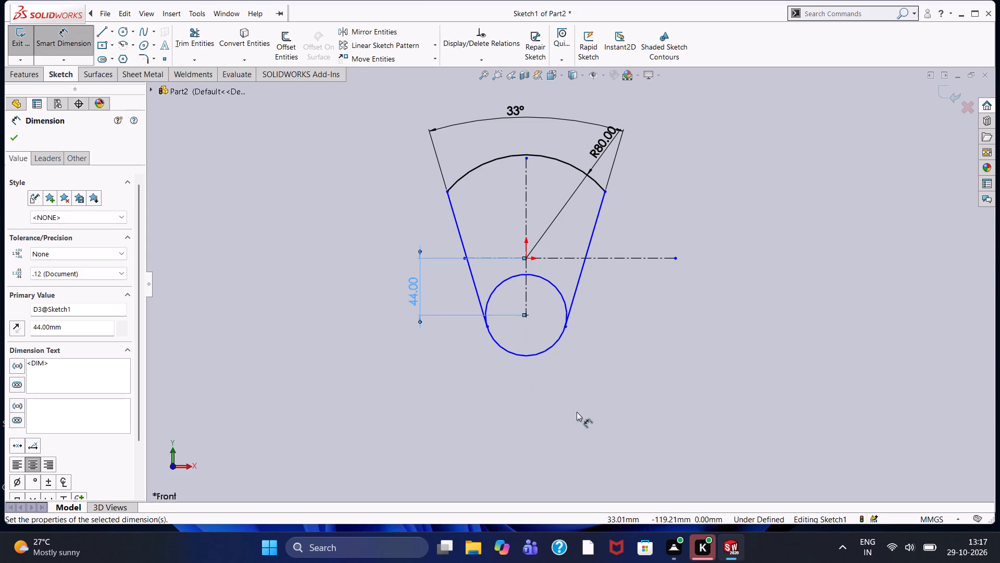
pyautogui.click(15, 140)
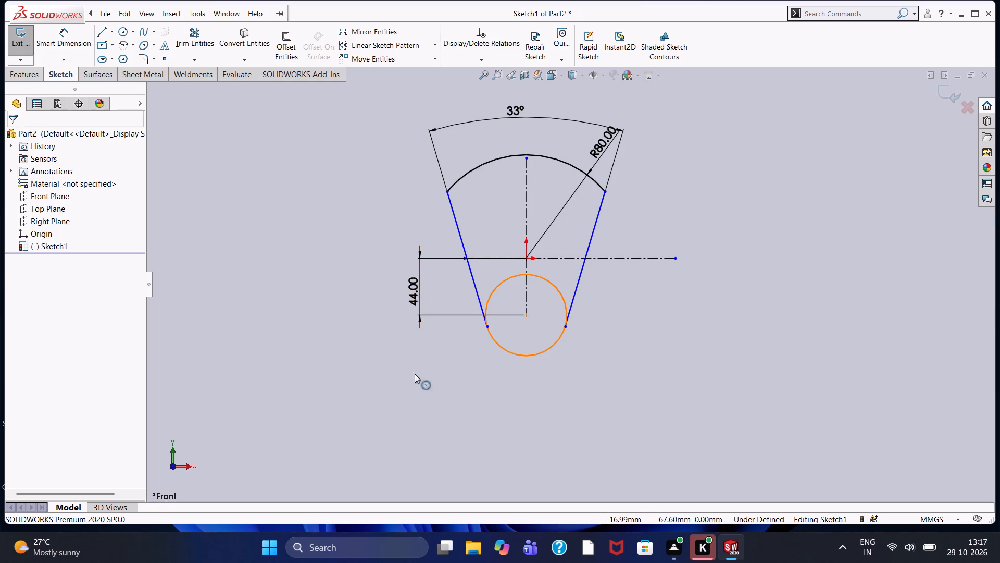
# Extrude both regions of the tapered profile, including the full lower circle, as a 15 mm blind boss.
pyautogui.click(10, 72)
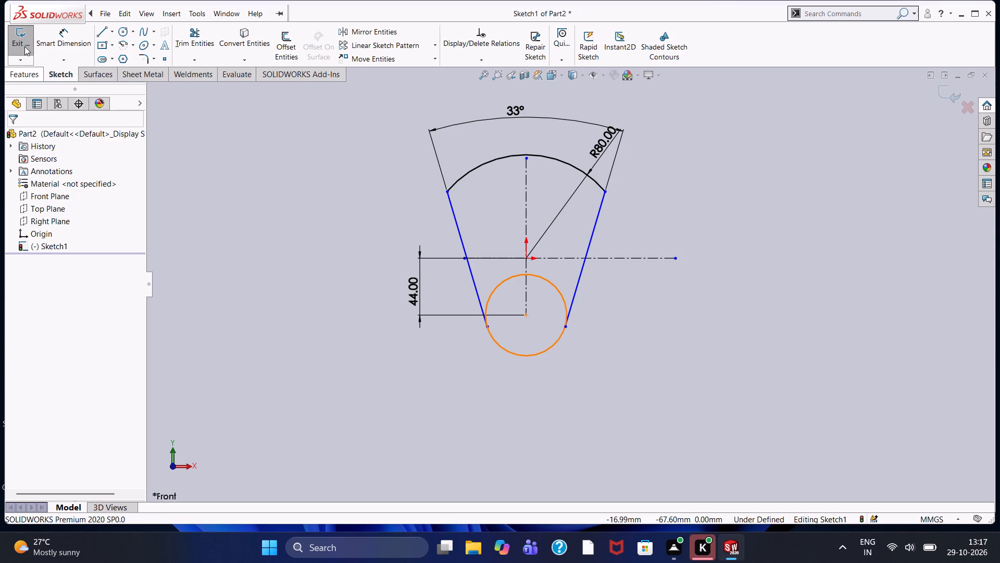
pyautogui.click(26, 43)
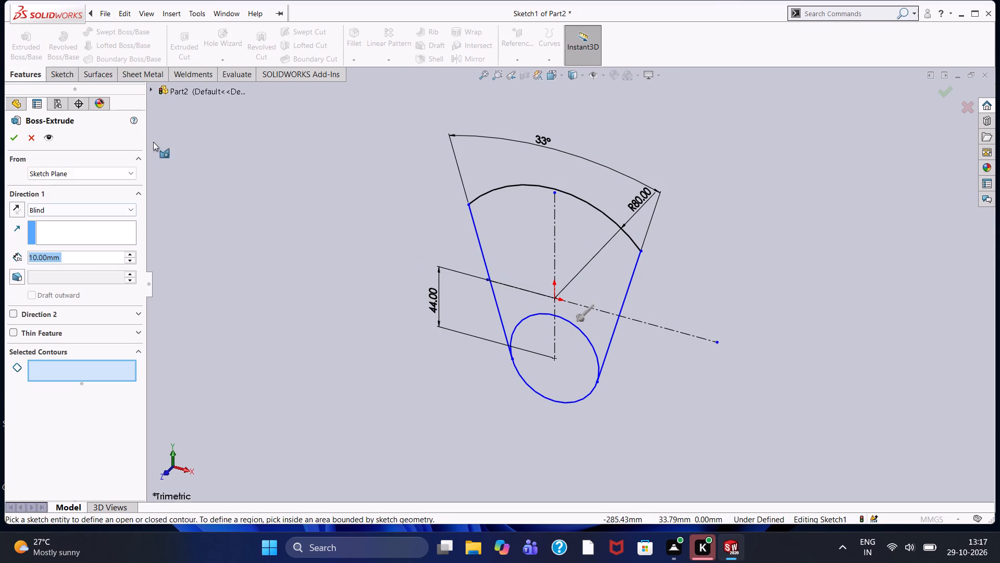
pyautogui.write('15')
pyautogui.press('Return')
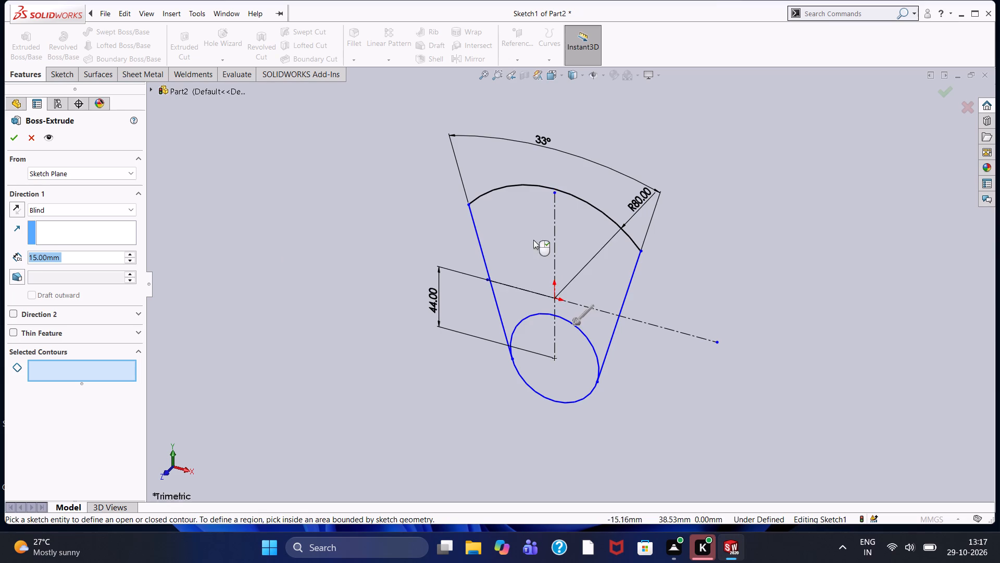
pyautogui.click(550, 240)
pyautogui.click(556, 367)
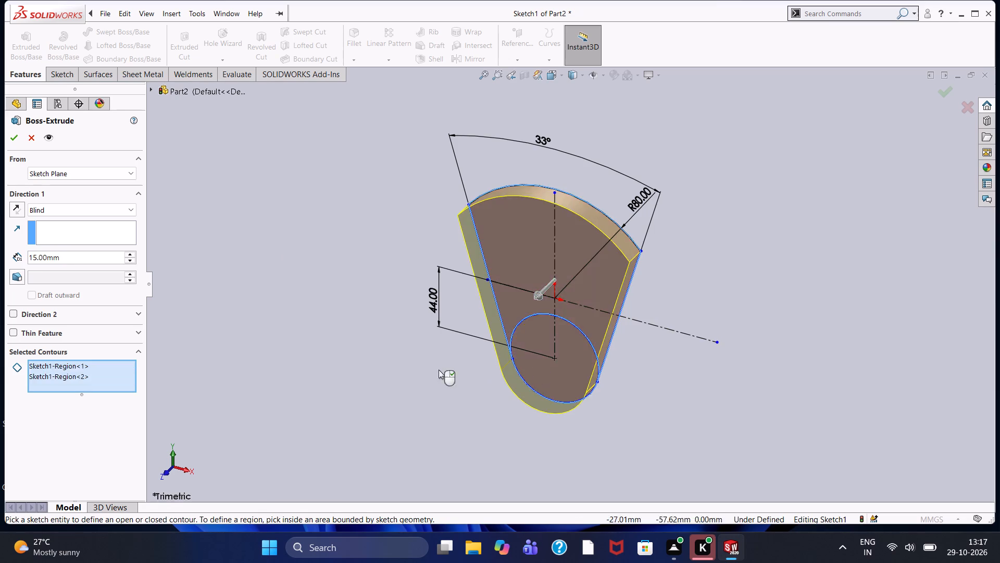
pyautogui.click(7, 140)
pyautogui.click(346, 235)
# On the plate's front face, sketch a 54 mm diameter circle concentric with the rounded lower end.
pyautogui.moveTo(349, 232); pyautogui.dragTo(311, 194, button='middle')
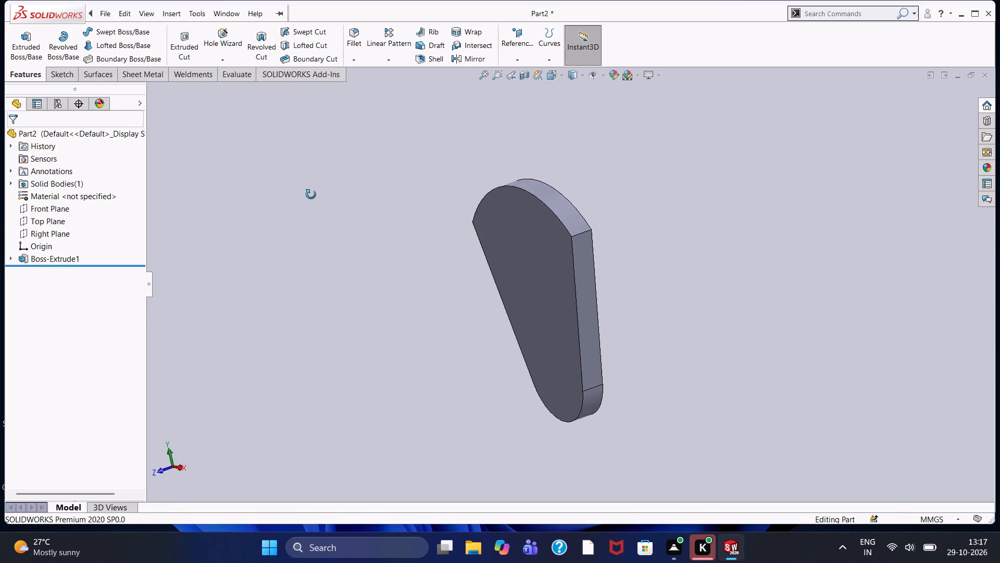
pyautogui.moveTo(311, 194); pyautogui.dragTo(365, 203, button='middle')
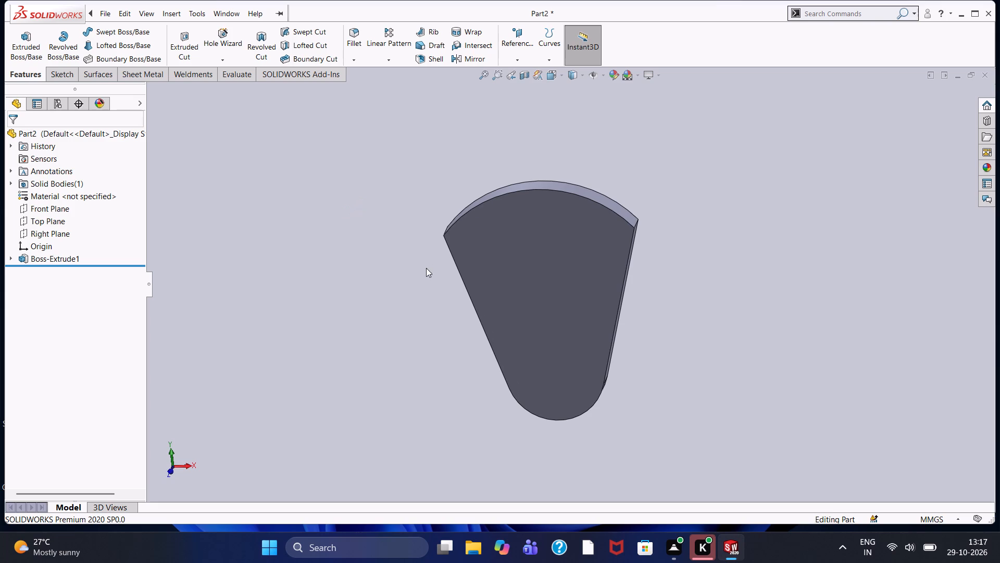
pyautogui.moveTo(416, 270); pyautogui.dragTo(504, 298, button='middle')
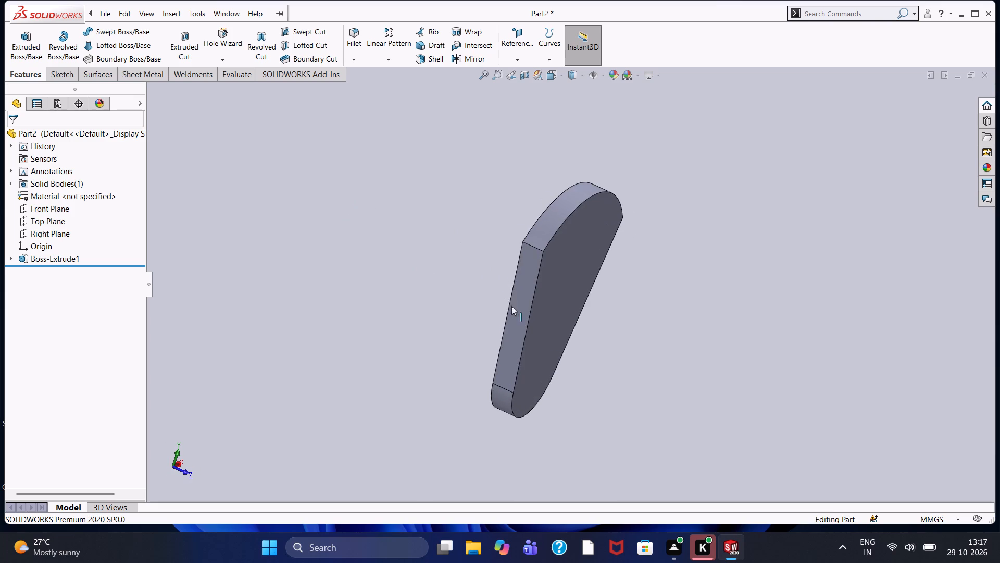
pyautogui.click(546, 354)
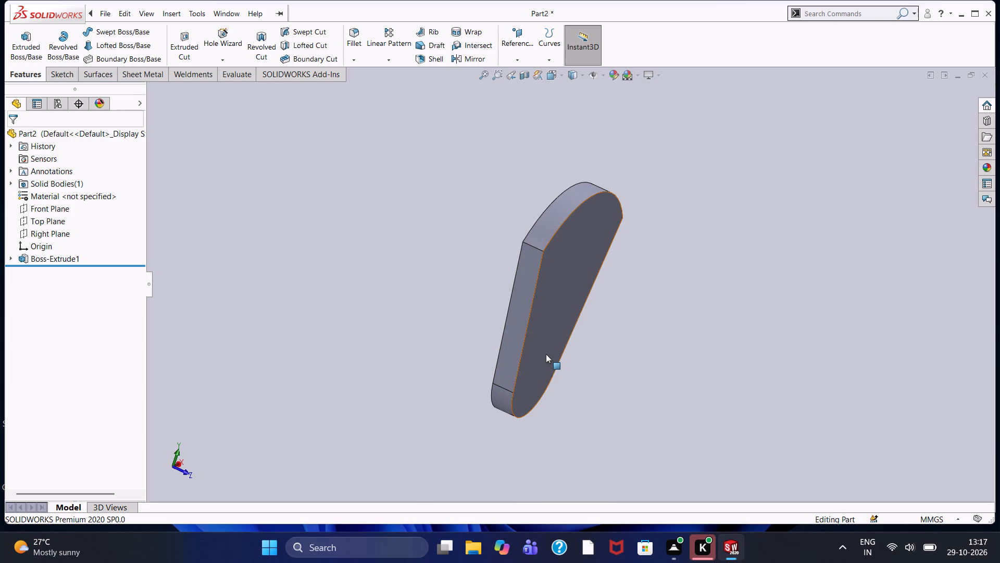
pyautogui.click(593, 327)
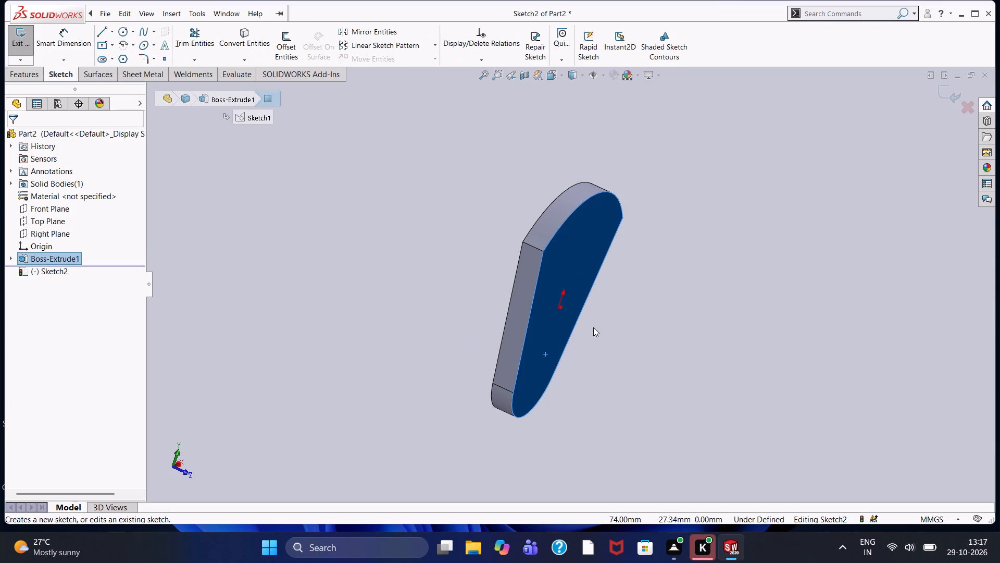
pyautogui.hotkey('ctrl', '8')
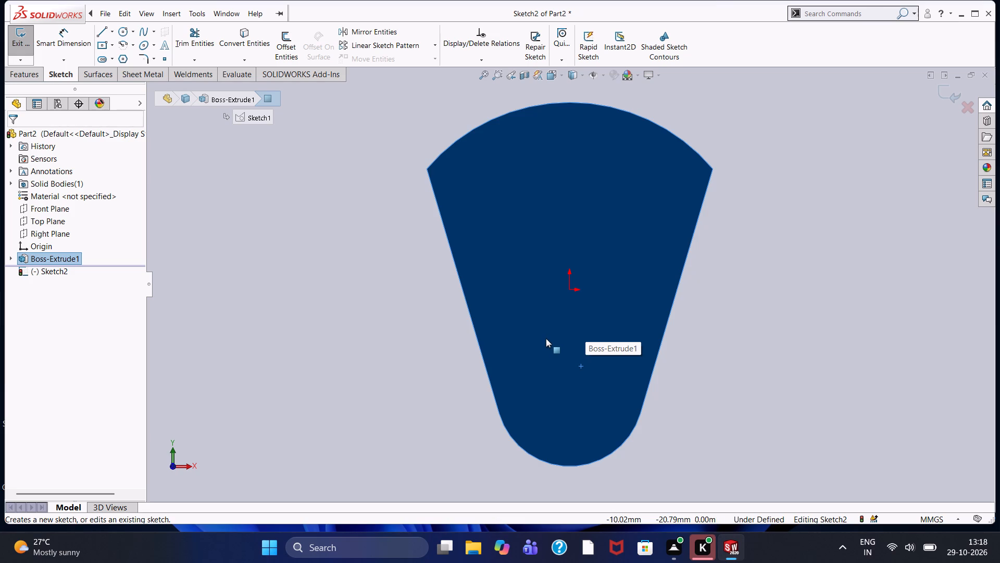
pyautogui.click(121, 31)
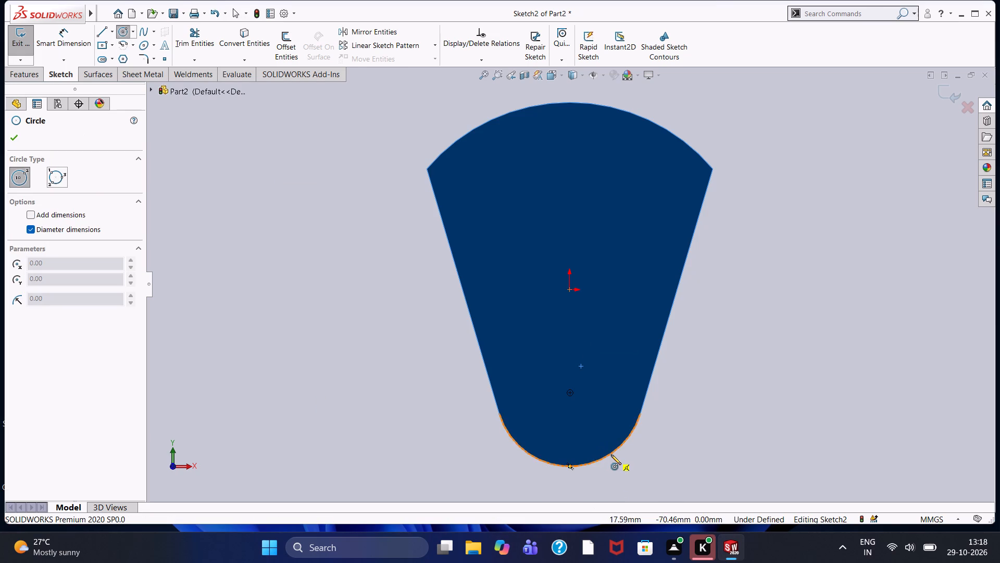
pyautogui.click(569, 394)
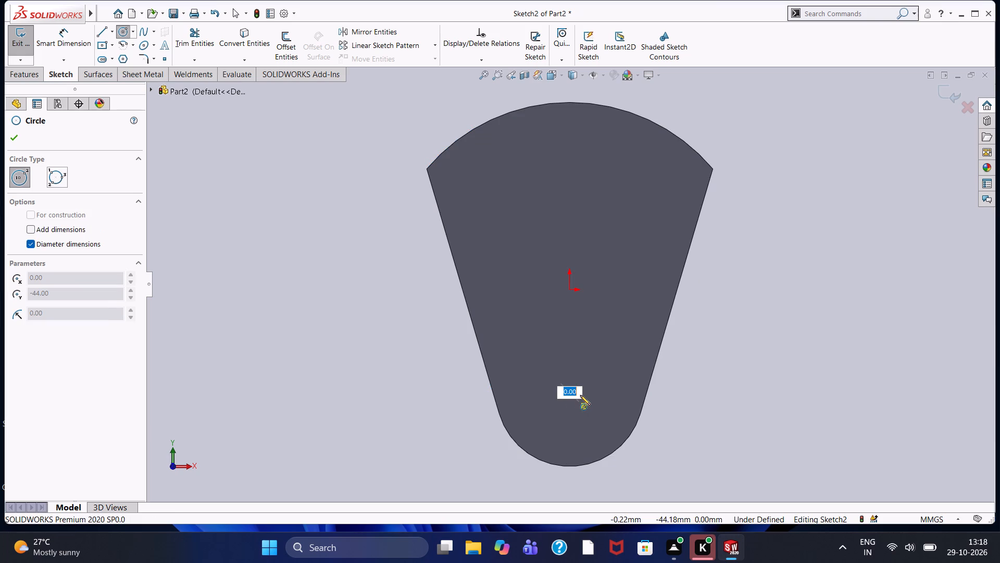
pyautogui.write('54')
pyautogui.press('Return')
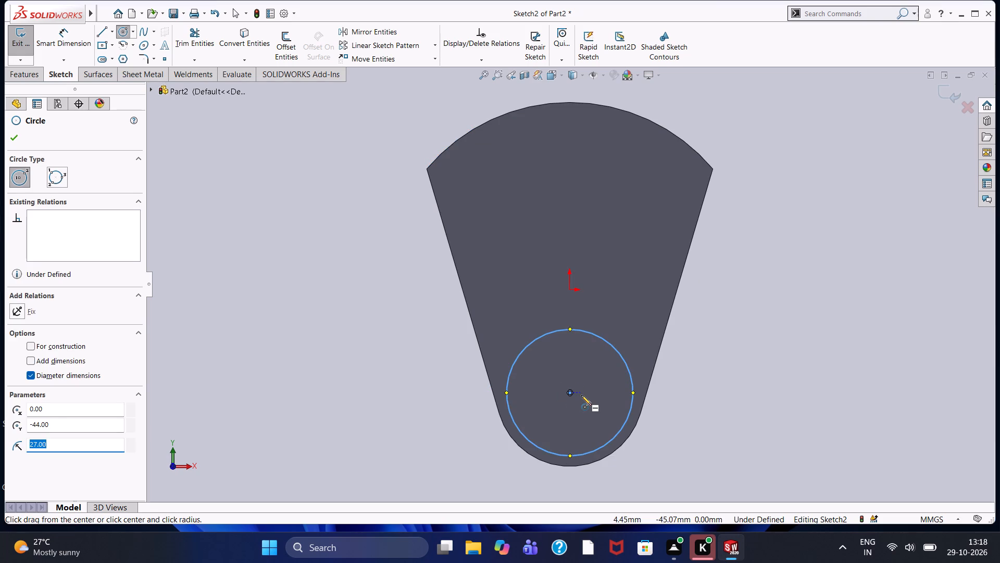
pyautogui.click(15, 139)
# Extrude the 54 mm circle 46 mm outward from the plate's front face, merged with the plate.
pyautogui.click(20, 78)
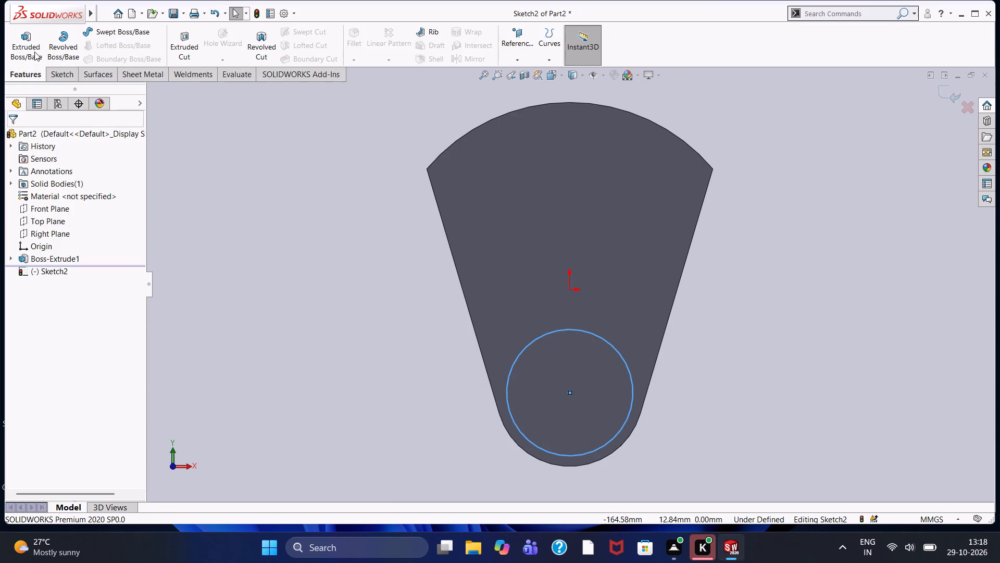
pyautogui.click(32, 48)
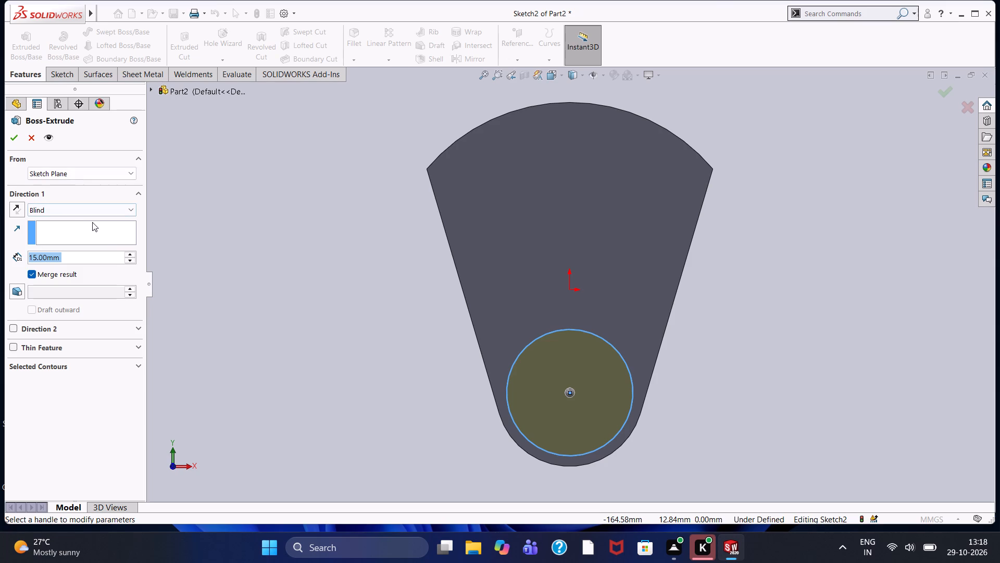
pyautogui.moveTo(289, 371); pyautogui.dragTo(337, 353, button='middle')
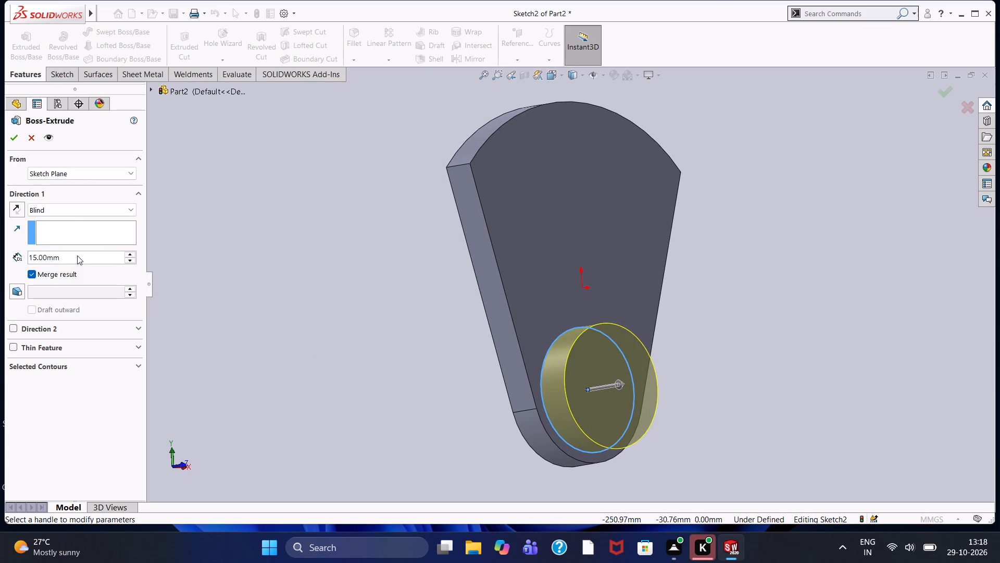
pyautogui.moveTo(77, 255); pyautogui.dragTo(16, 263)
pyautogui.write('46')
pyautogui.press('Return')
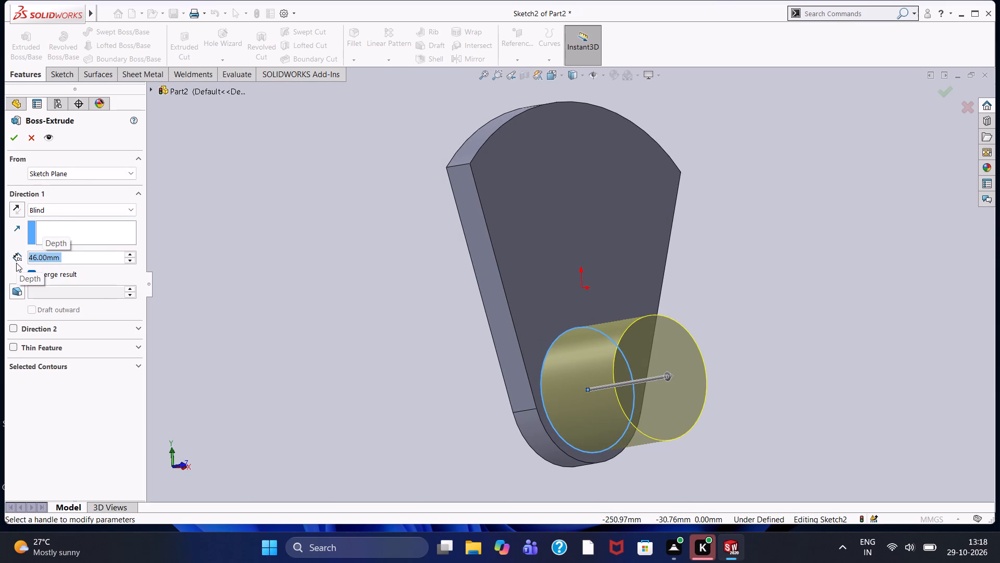
pyautogui.click(17, 139)
pyautogui.click(268, 235)
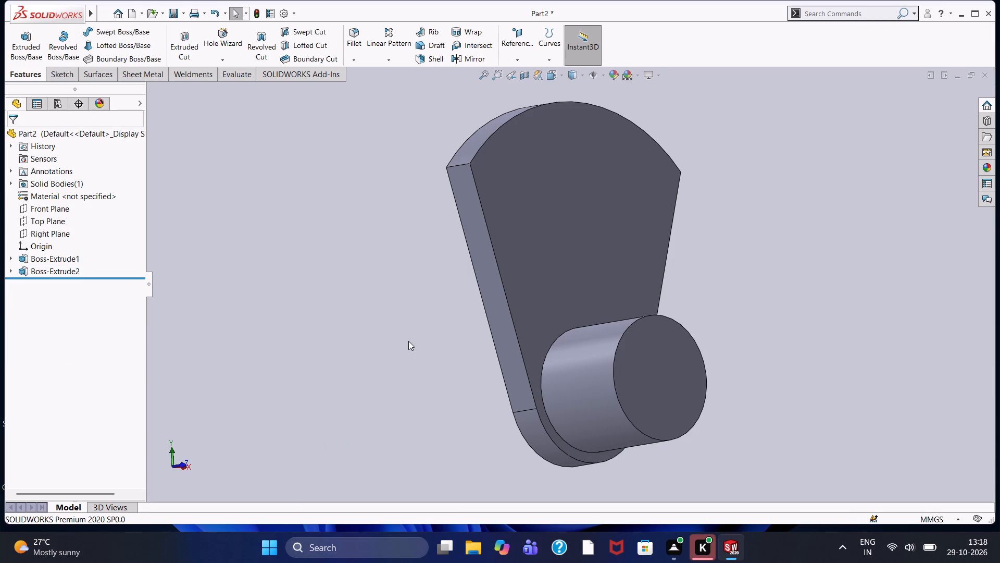
# On the plate's back face, sketch a 72 mm diameter circle centered on the origin.
pyautogui.moveTo(408, 341); pyautogui.dragTo(545, 334, button='middle')
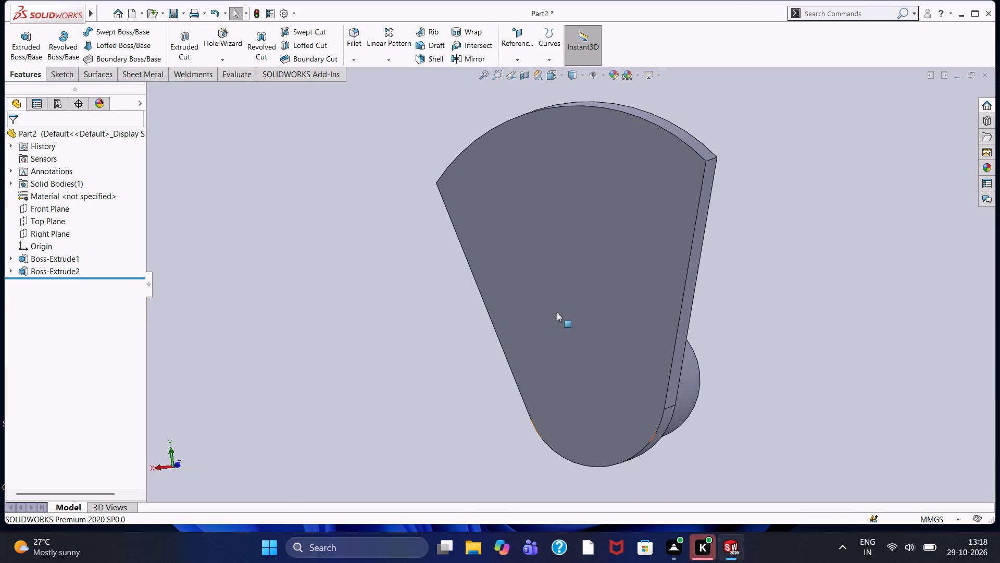
pyautogui.click(573, 292)
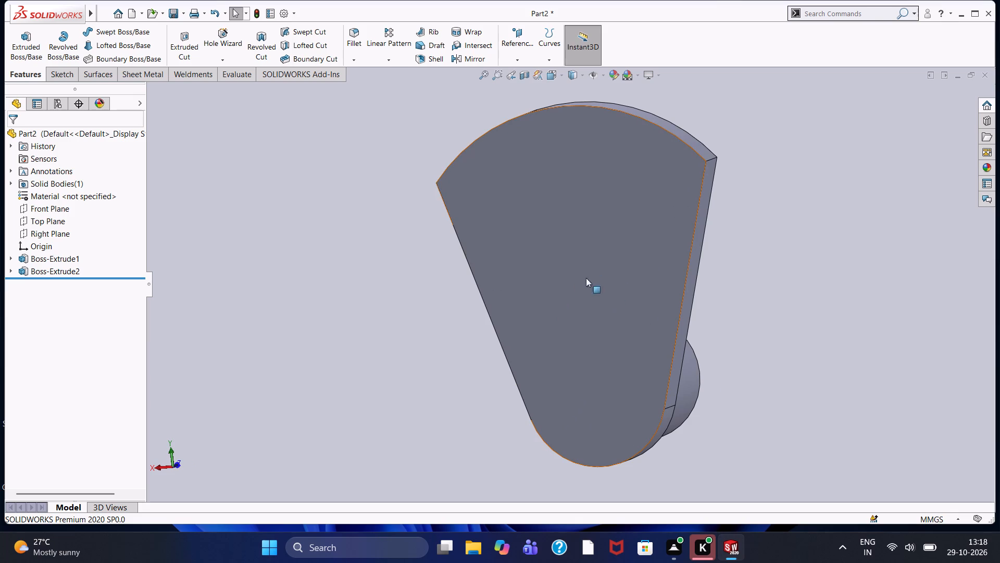
pyautogui.click(617, 264)
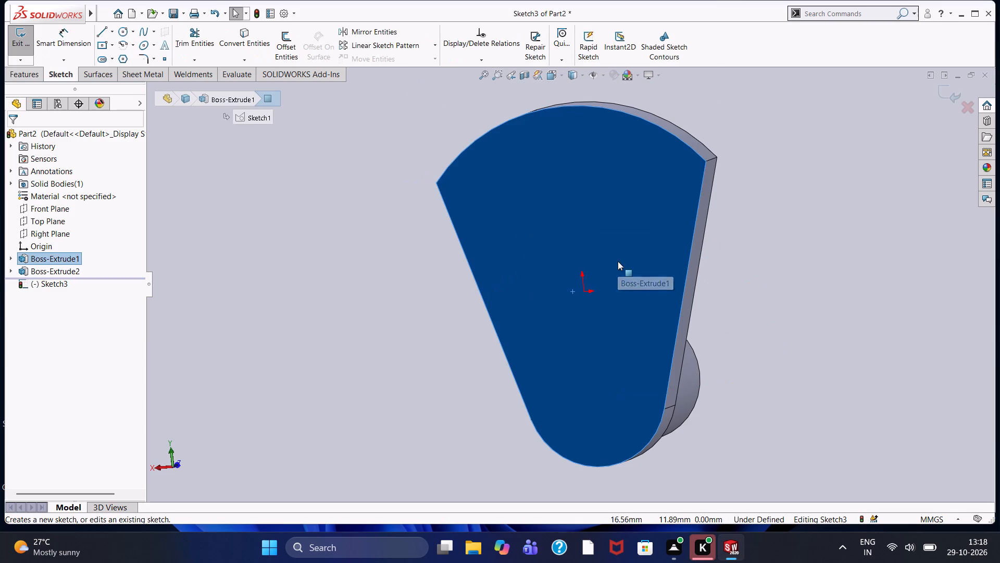
pyautogui.hotkey('ctrl', '8')
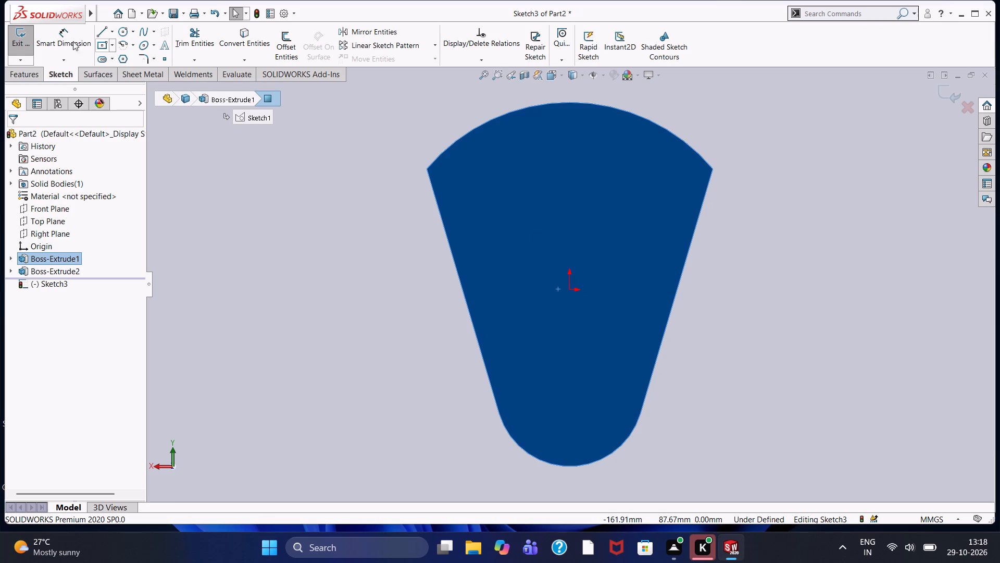
pyautogui.click(123, 33)
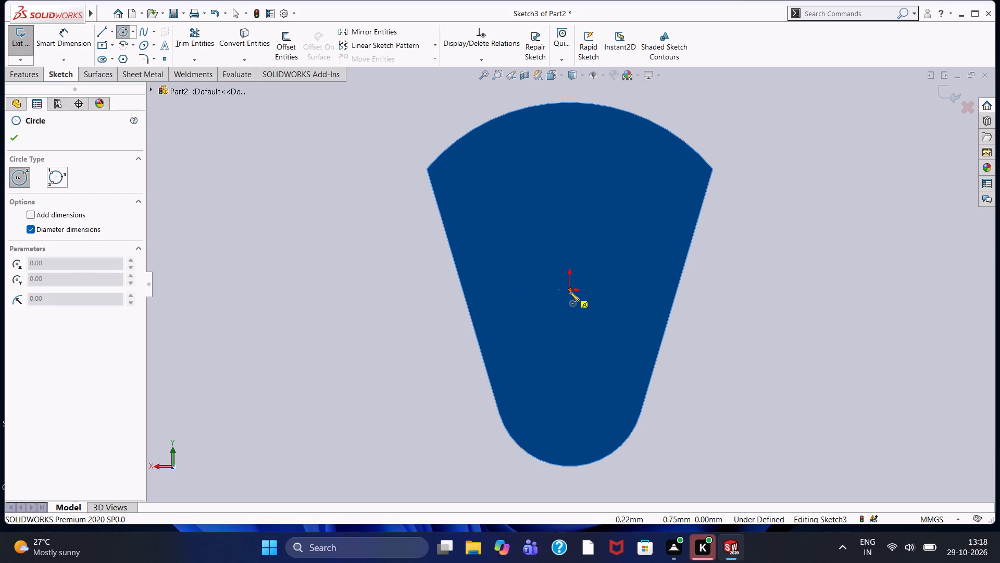
pyautogui.click(569, 291)
pyautogui.write('72')
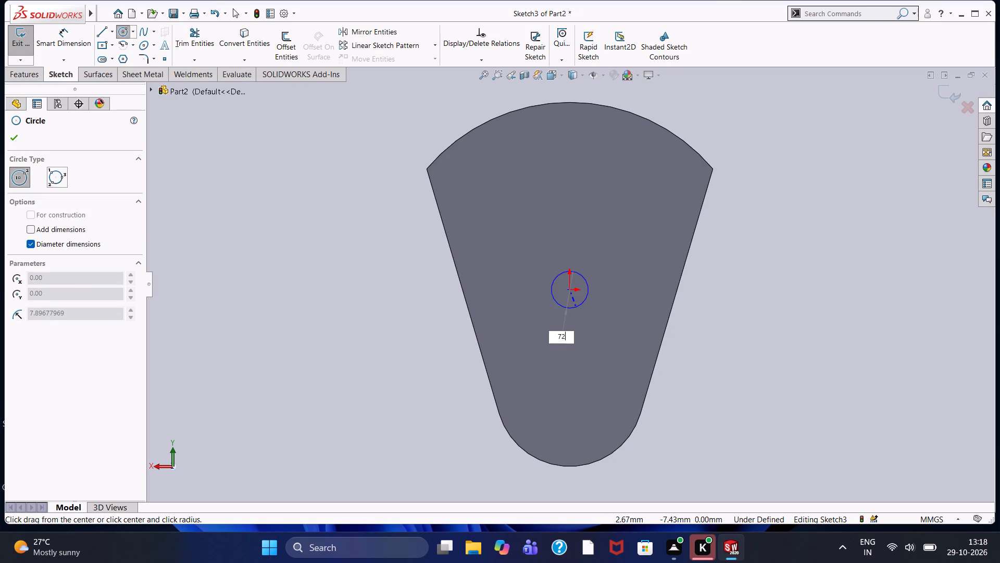
pyautogui.press('Return')
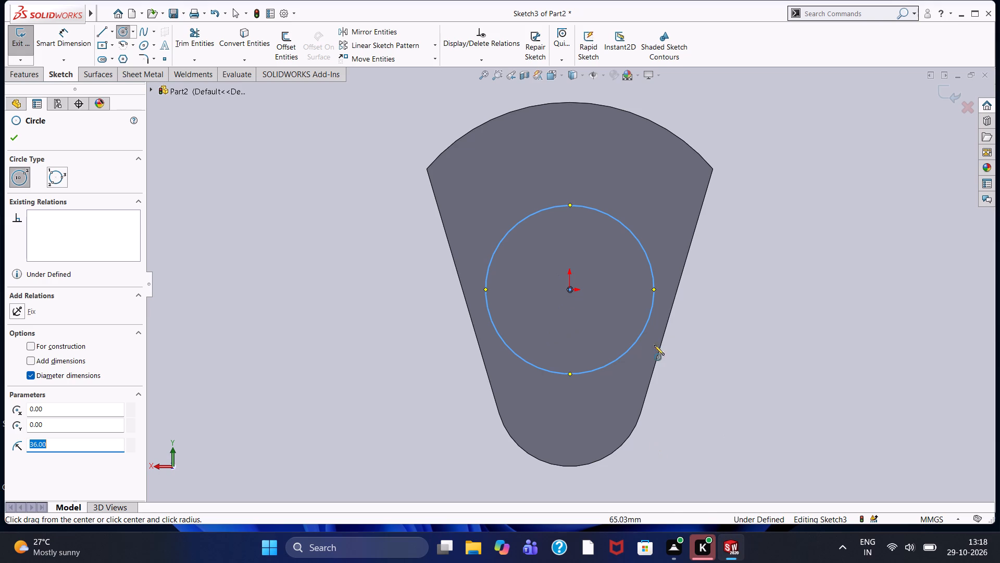
# Extrude the 72 mm circle 38 mm outward from the plate's back face, merged with the plate.
pyautogui.click(29, 75)
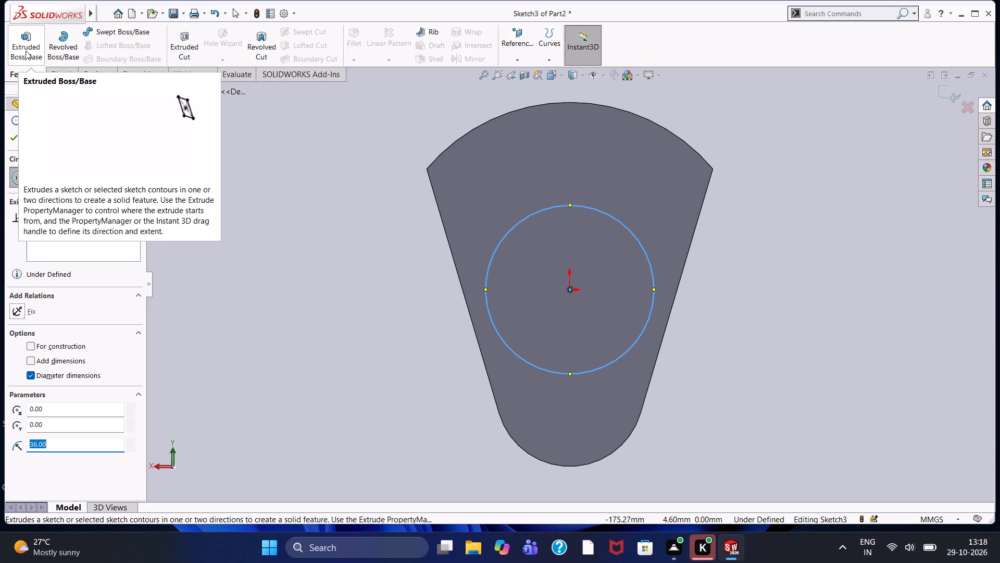
pyautogui.click(26, 50)
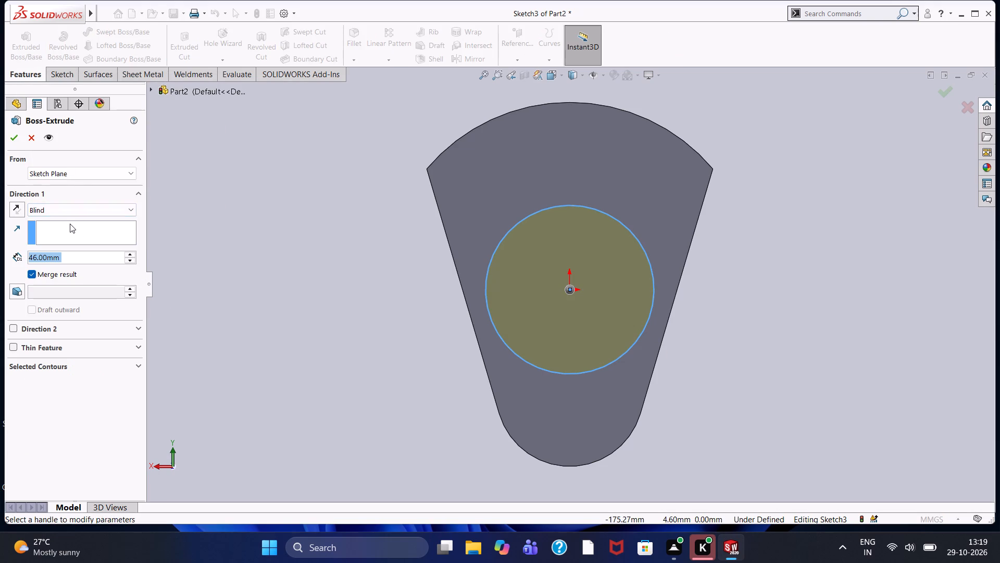
pyautogui.write('38')
pyautogui.press('Return')
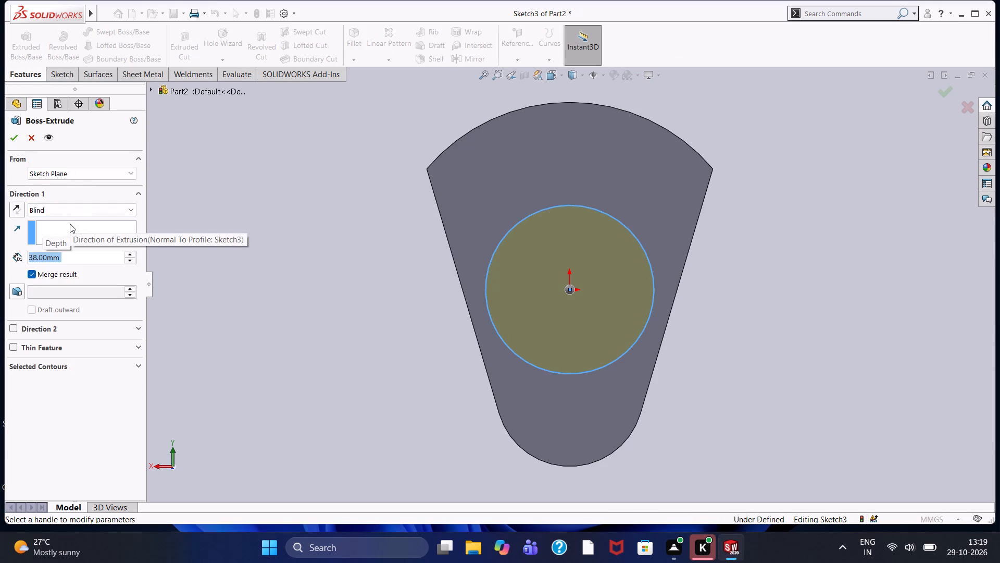
pyautogui.click(12, 133)
pyautogui.click(267, 267)
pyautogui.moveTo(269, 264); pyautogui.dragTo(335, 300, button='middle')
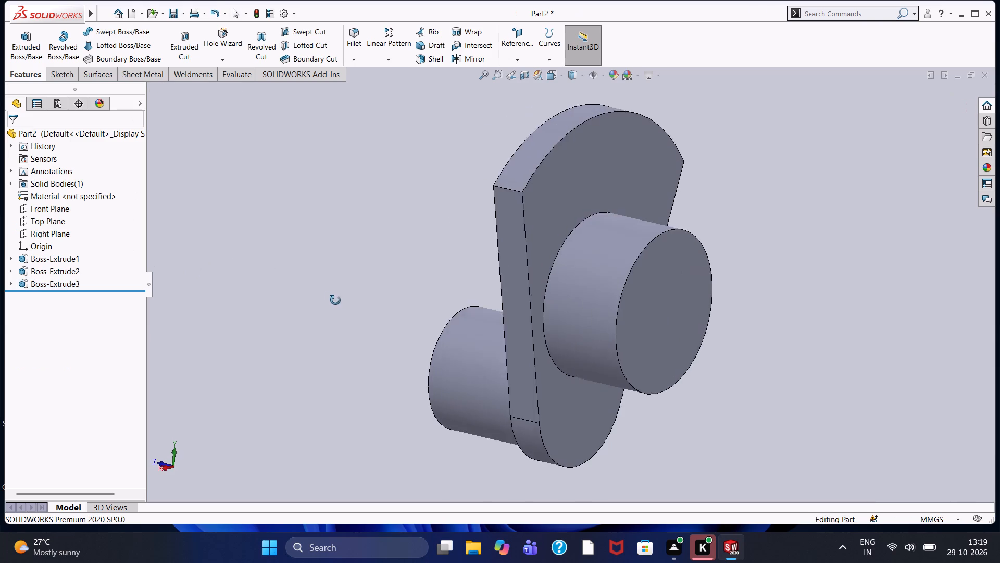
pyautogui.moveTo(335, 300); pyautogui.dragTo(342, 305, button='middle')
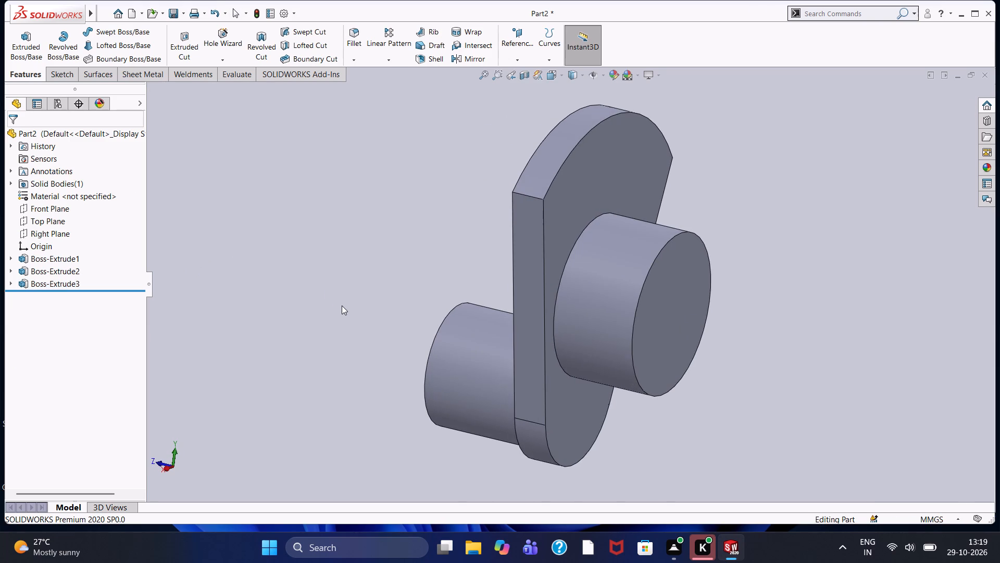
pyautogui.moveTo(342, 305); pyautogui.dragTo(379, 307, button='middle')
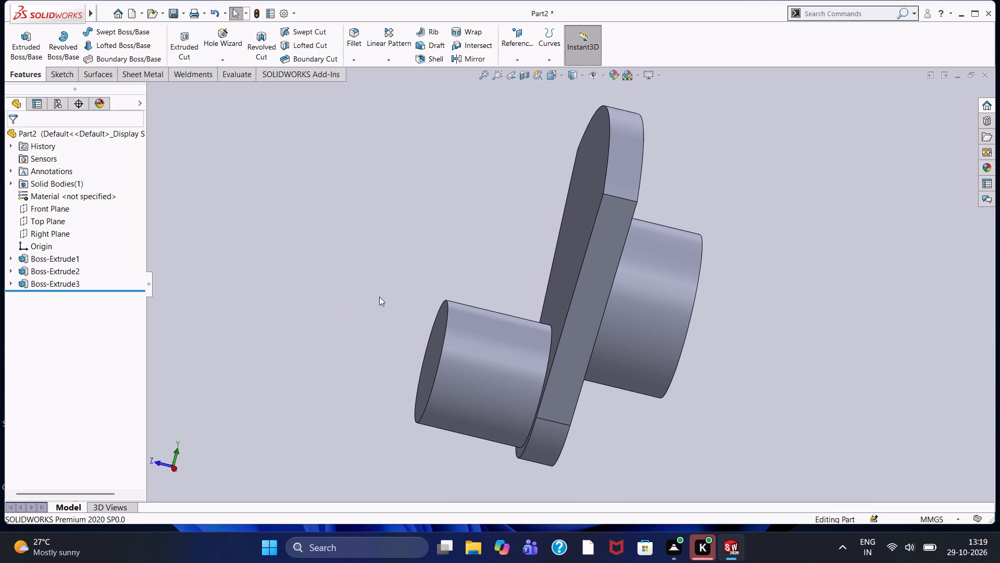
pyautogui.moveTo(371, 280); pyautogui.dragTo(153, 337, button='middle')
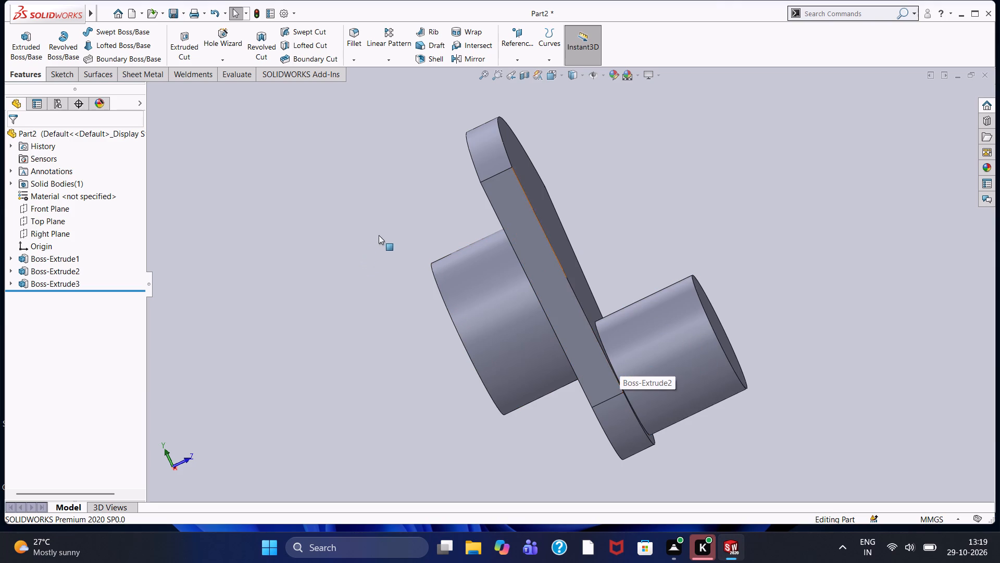
# Create a reference plane midway between the plate's front face and the end face of the 54 mm boss.
pyautogui.moveTo(379, 235); pyautogui.dragTo(386, 157, button='middle')
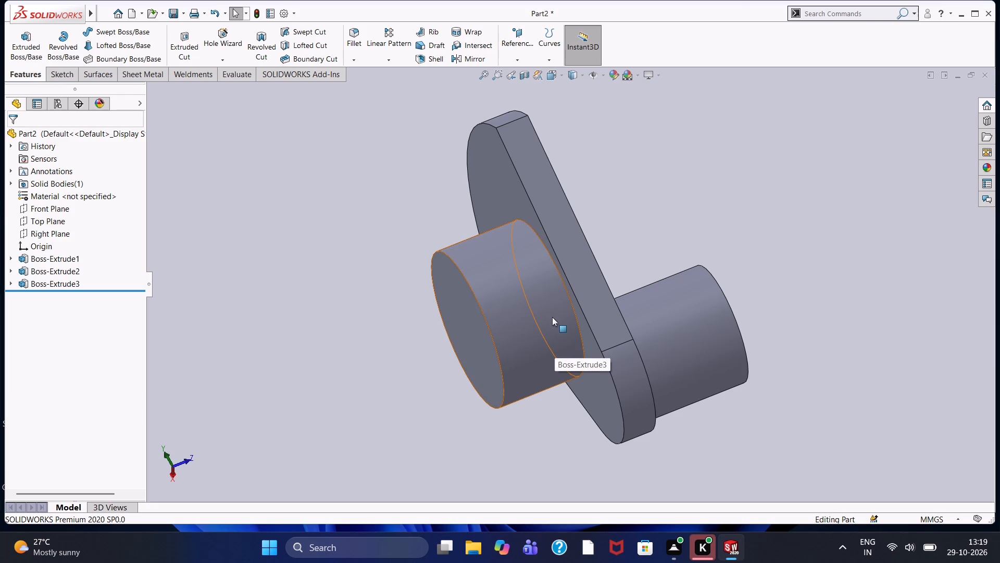
pyautogui.moveTo(407, 175); pyautogui.dragTo(411, 325, button='middle')
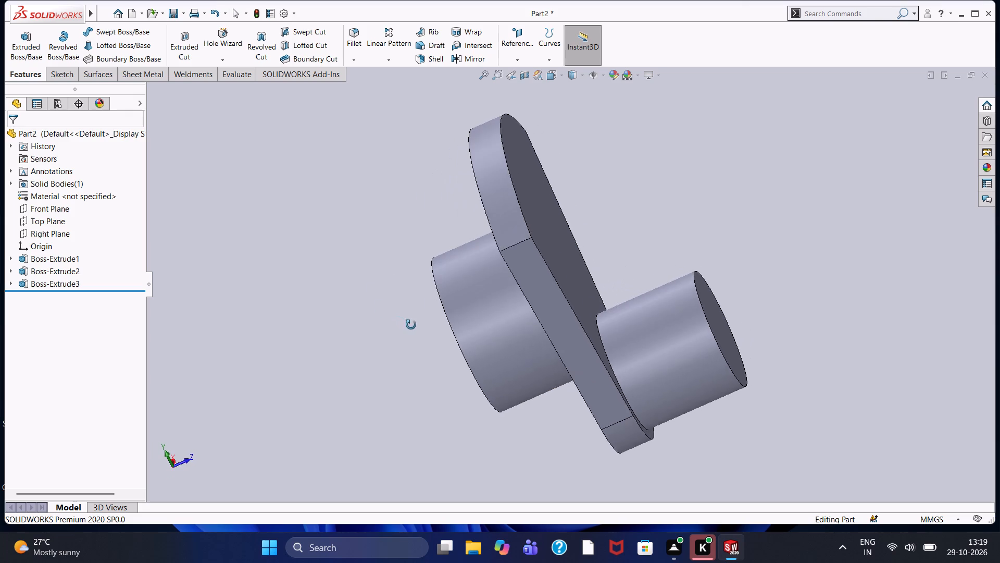
pyautogui.moveTo(411, 325); pyautogui.dragTo(420, 306, button='middle')
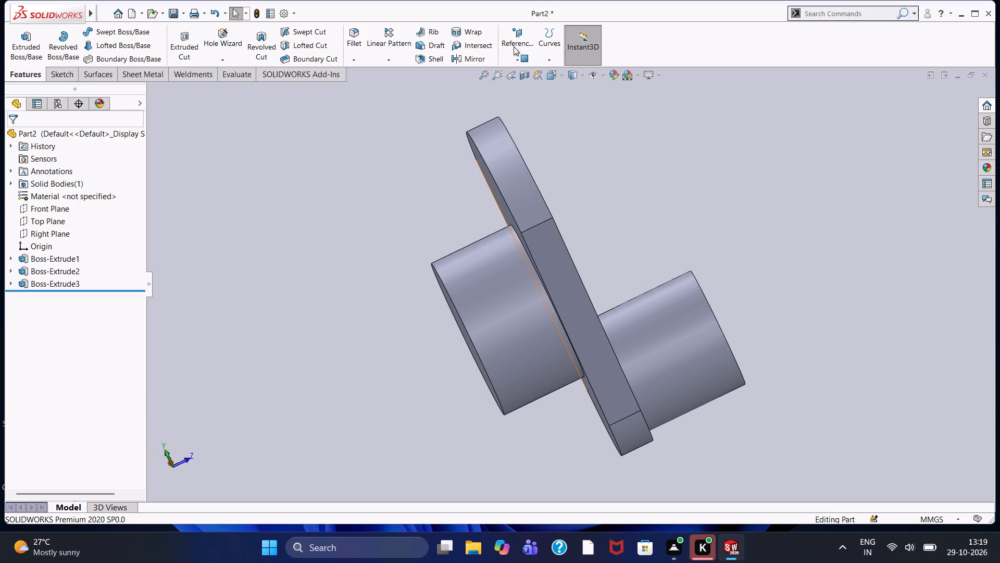
pyautogui.click(518, 61)
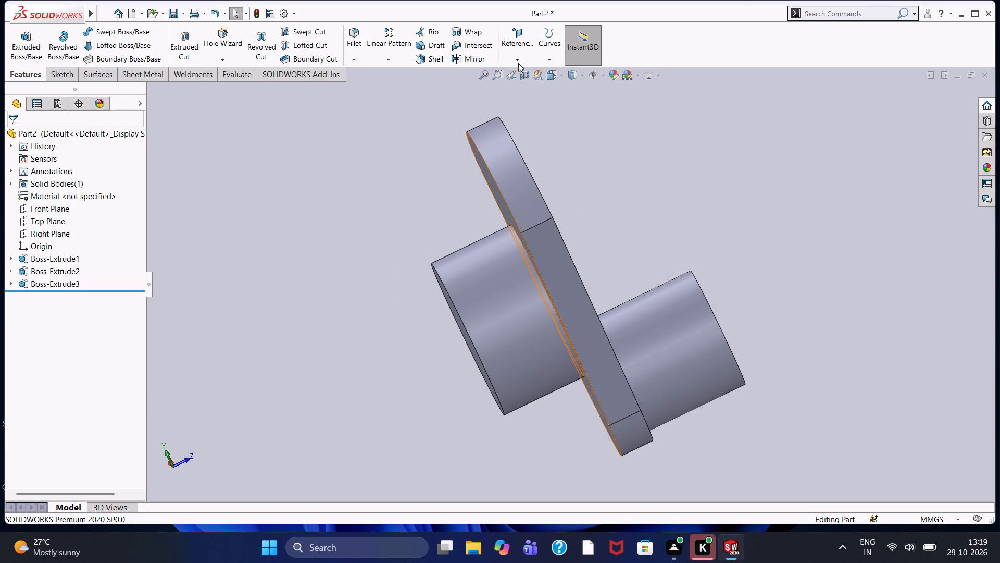
pyautogui.click(529, 68)
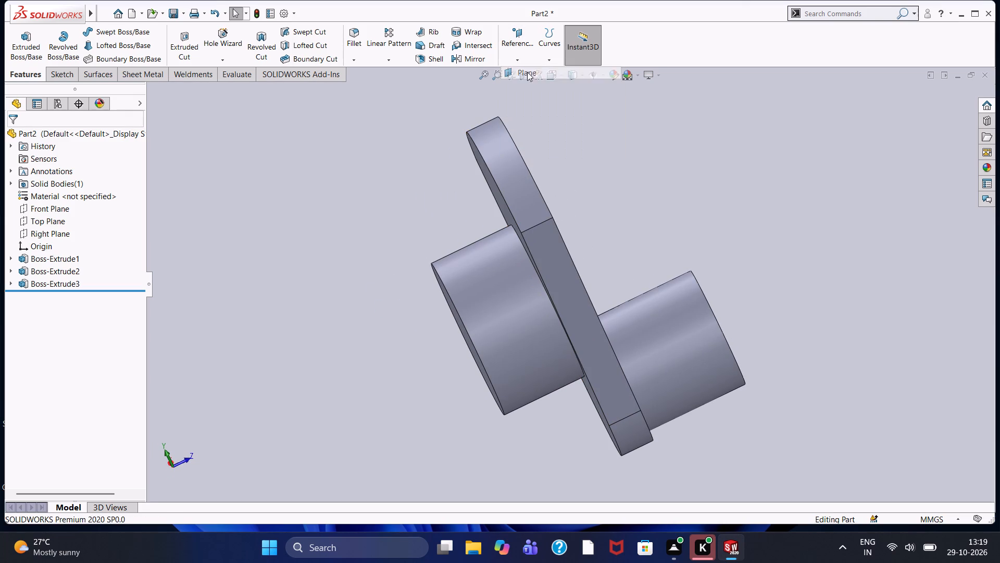
pyautogui.moveTo(444, 157); pyautogui.dragTo(359, 236, button='middle')
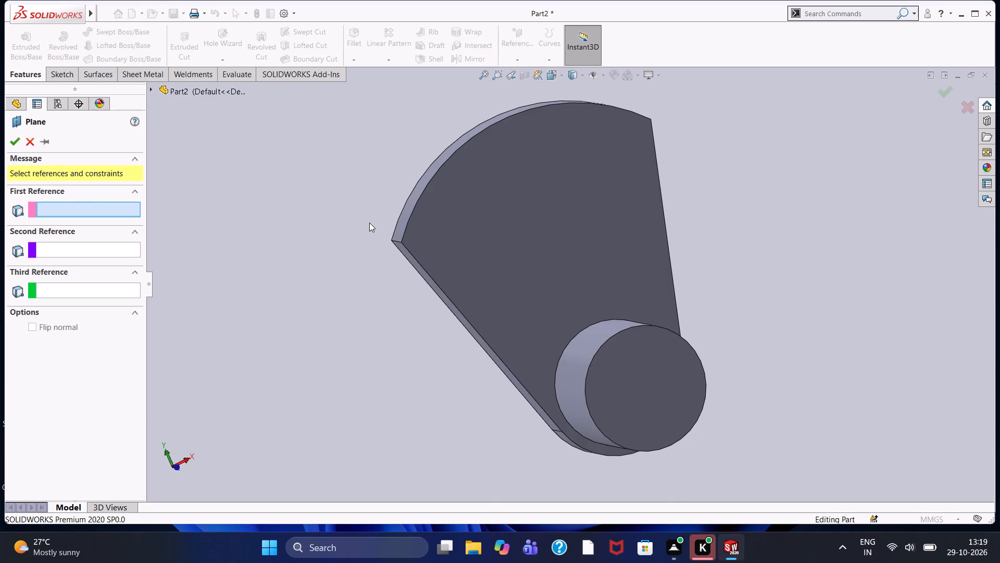
pyautogui.moveTo(369, 223); pyautogui.dragTo(391, 190, button='middle')
pyautogui.click(550, 206)
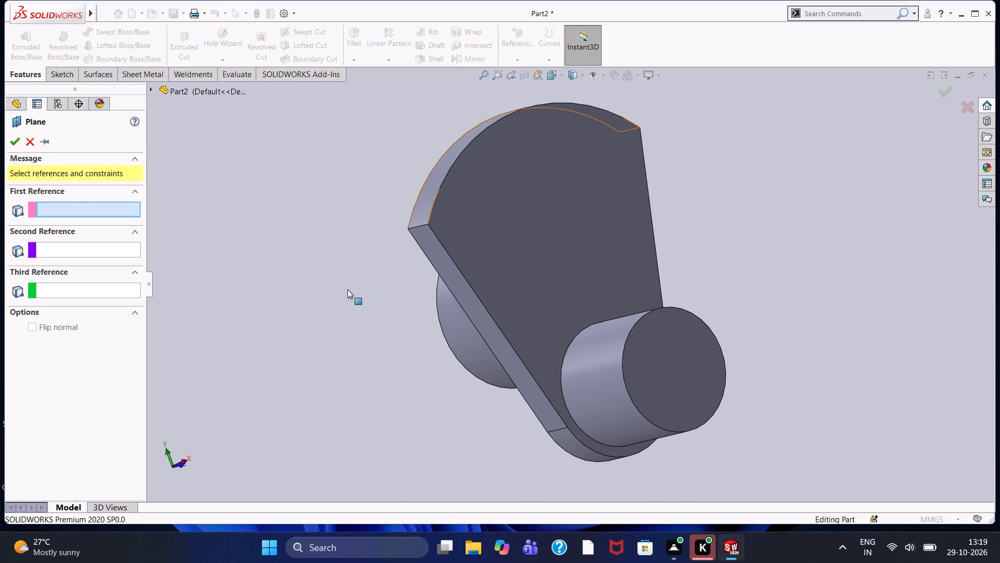
pyautogui.moveTo(347, 289); pyautogui.dragTo(404, 272, button='middle')
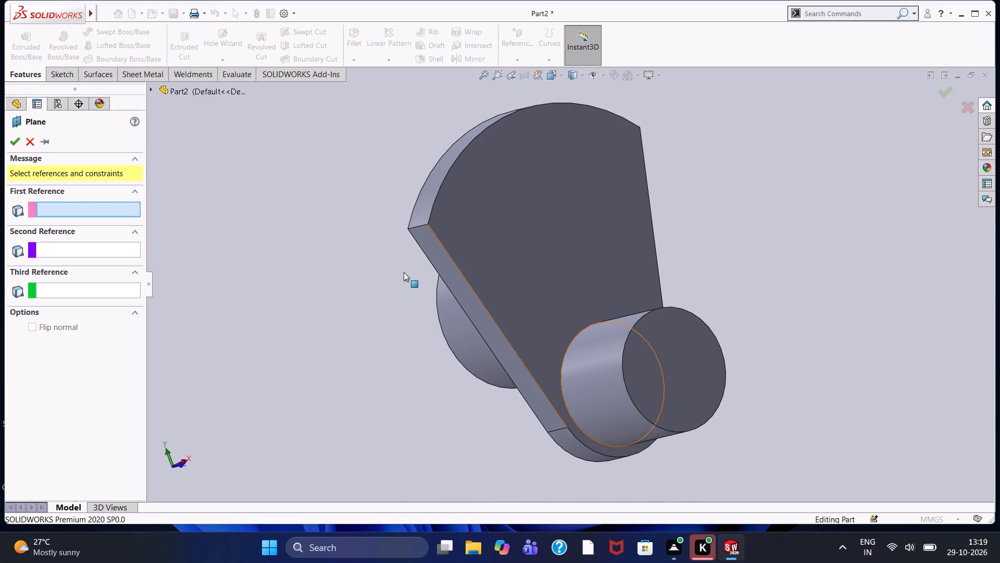
pyautogui.moveTo(404, 272); pyautogui.dragTo(422, 265, button='middle')
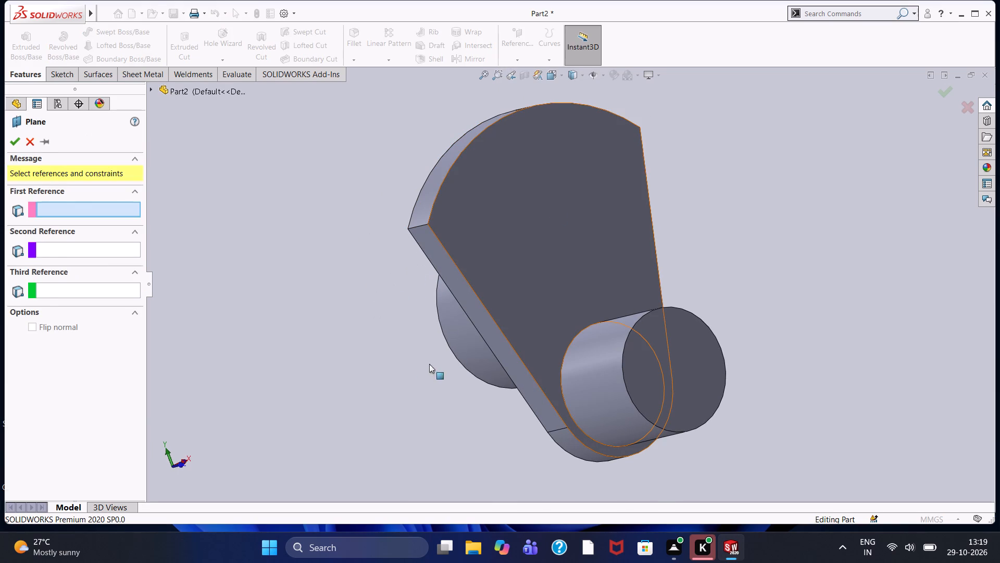
pyautogui.moveTo(734, 310); pyautogui.dragTo(707, 329, button='middle')
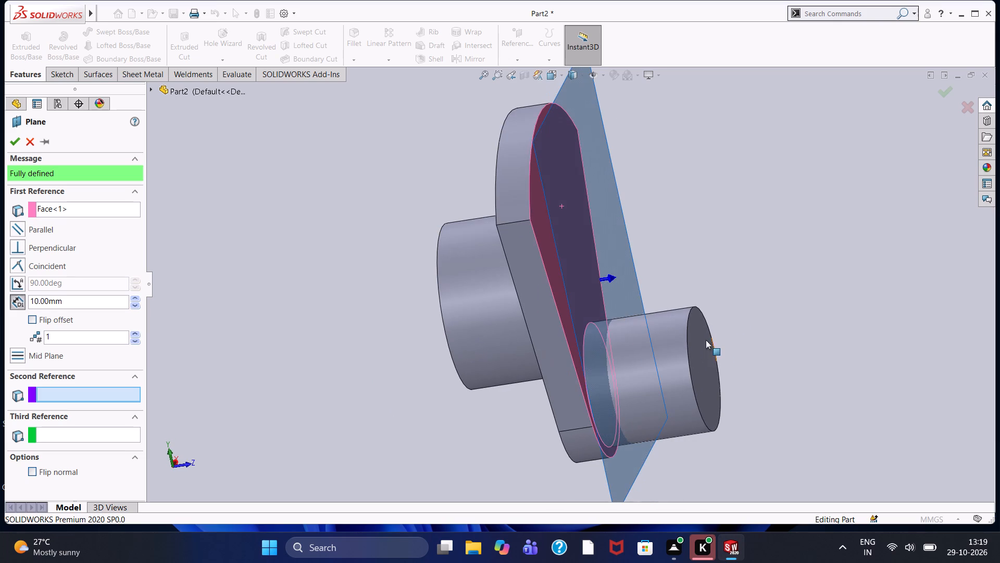
pyautogui.click(696, 353)
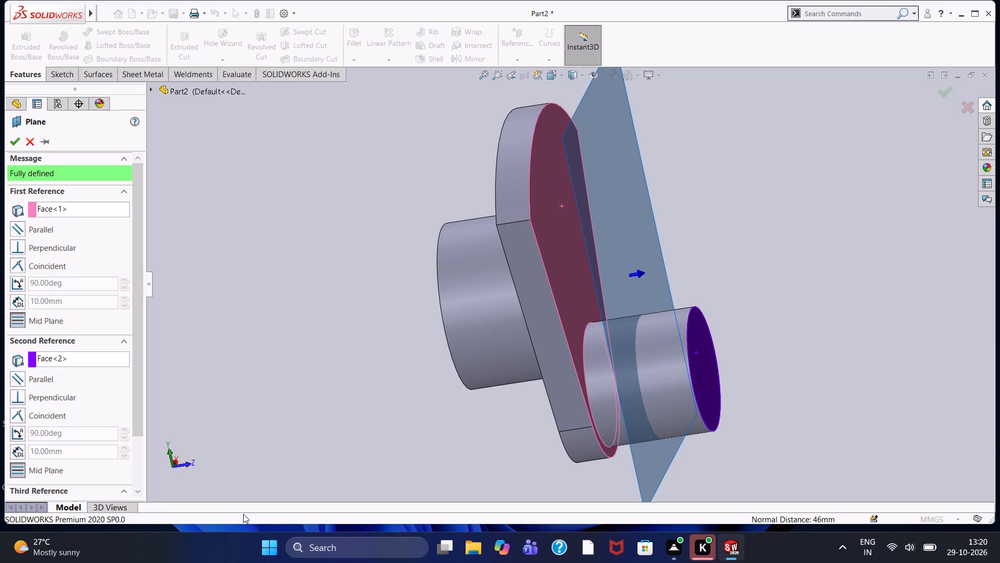
pyautogui.click(17, 139)
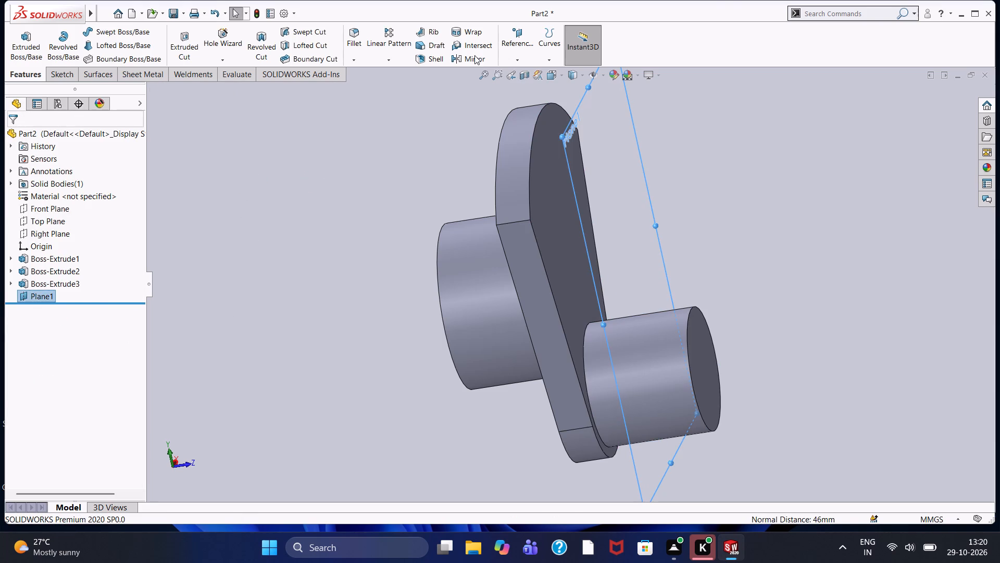
# Mirror the 72 mm boss and the tapered plate about the mid-plane of the 54 mm boss.
pyautogui.click(474, 55)
pyautogui.moveTo(274, 199); pyautogui.dragTo(305, 195, button='middle')
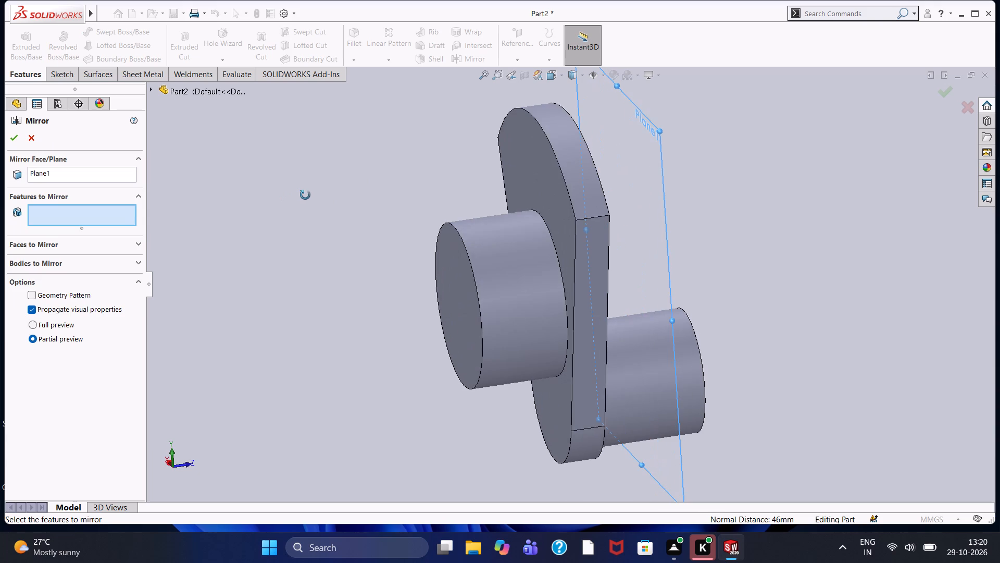
pyautogui.moveTo(305, 195); pyautogui.dragTo(284, 178, button='middle')
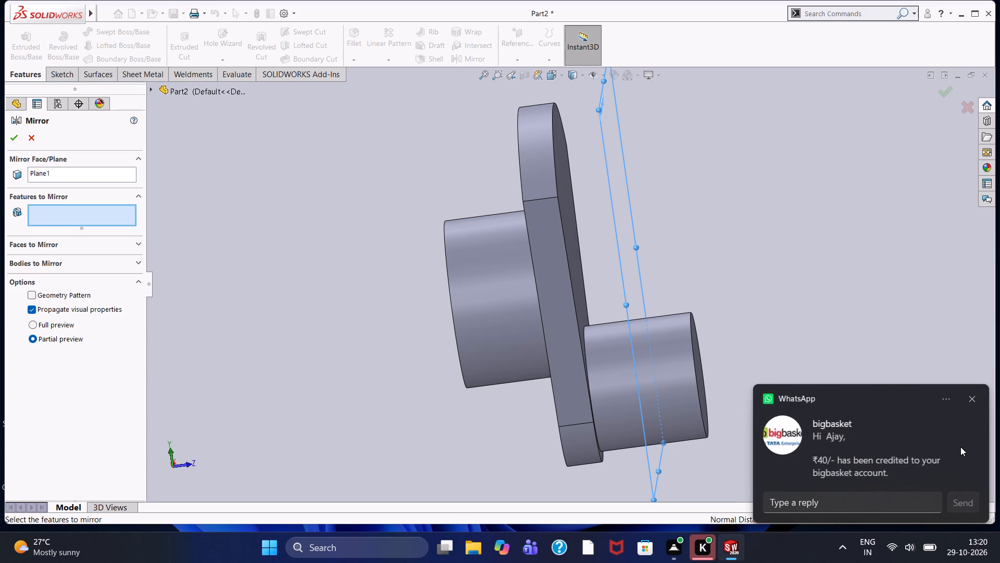
pyautogui.click(974, 398)
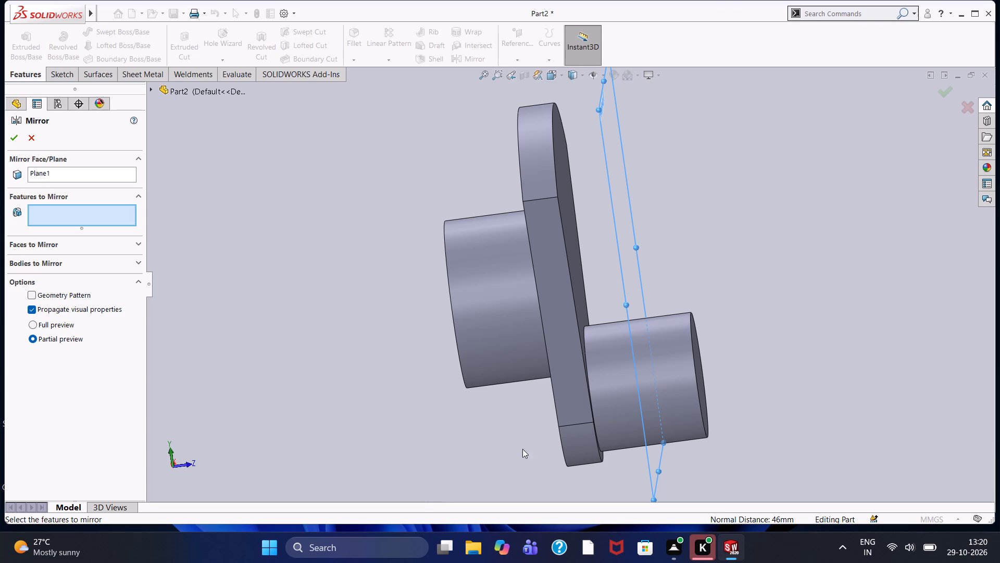
pyautogui.click(492, 290)
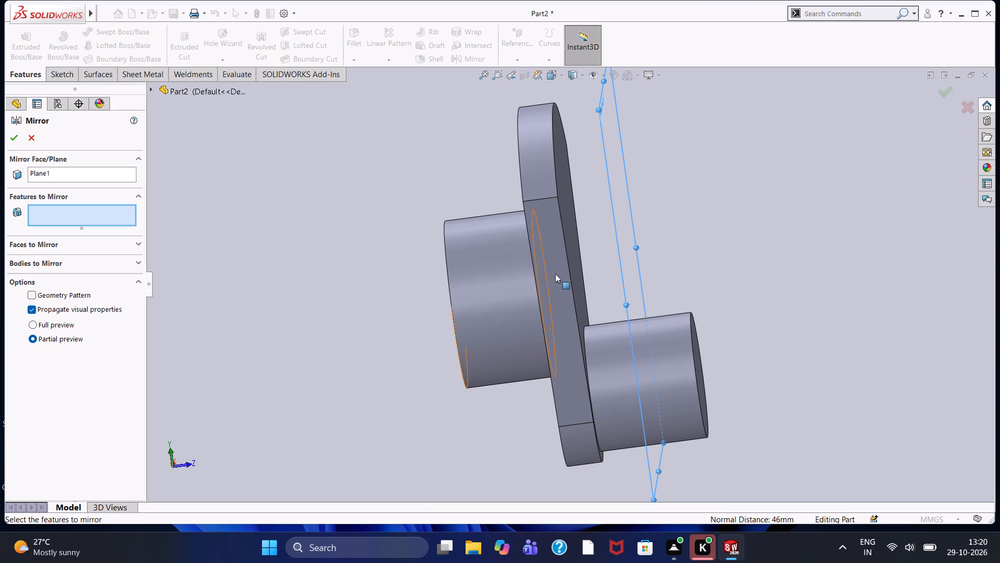
pyautogui.click(557, 267)
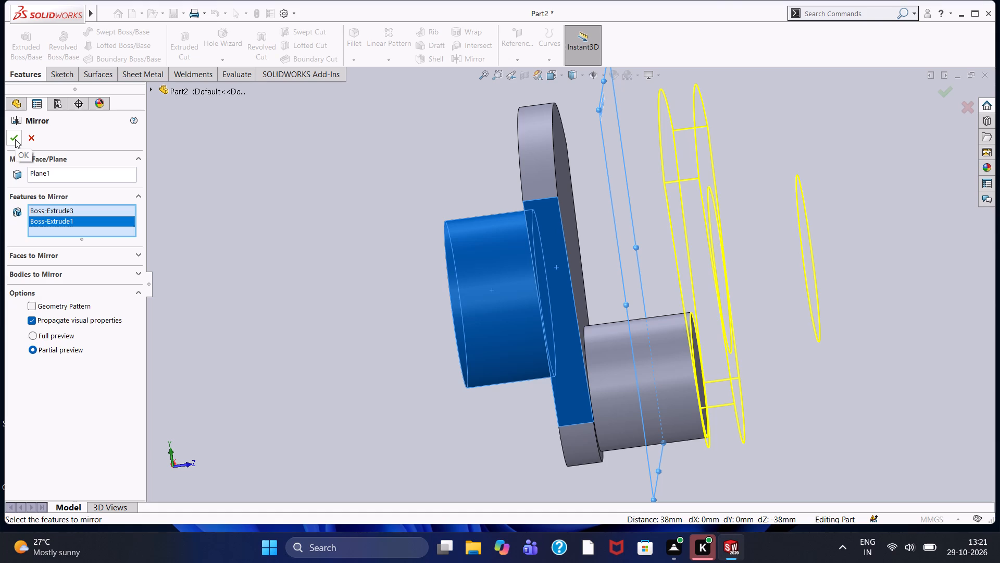
pyautogui.click(15, 139)
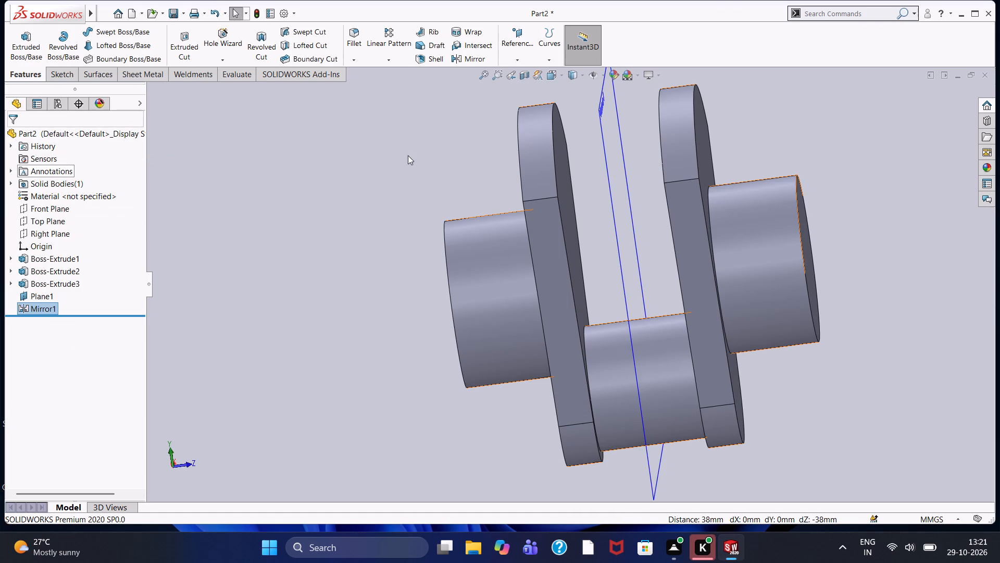
# Hide the reference plane through the middle of the 54 mm boss.
pyautogui.moveTo(408, 155); pyautogui.dragTo(398, 193, button='middle')
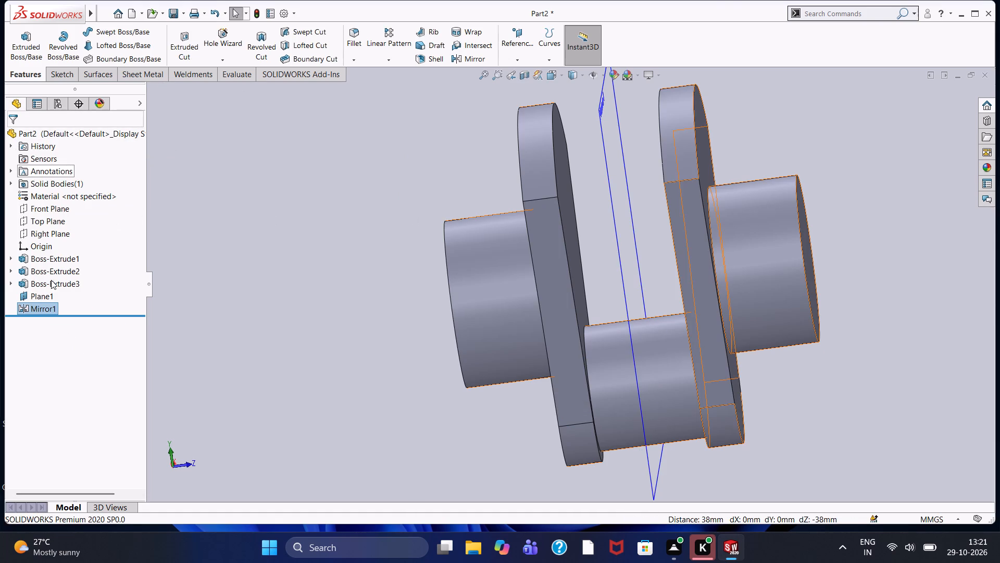
pyautogui.rightClick(42, 291)
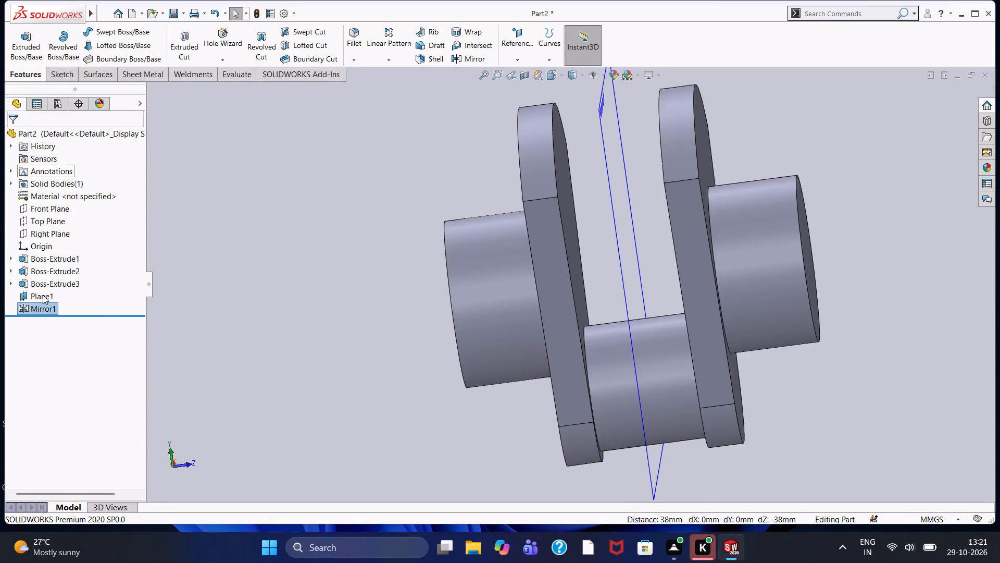
pyautogui.click(64, 276)
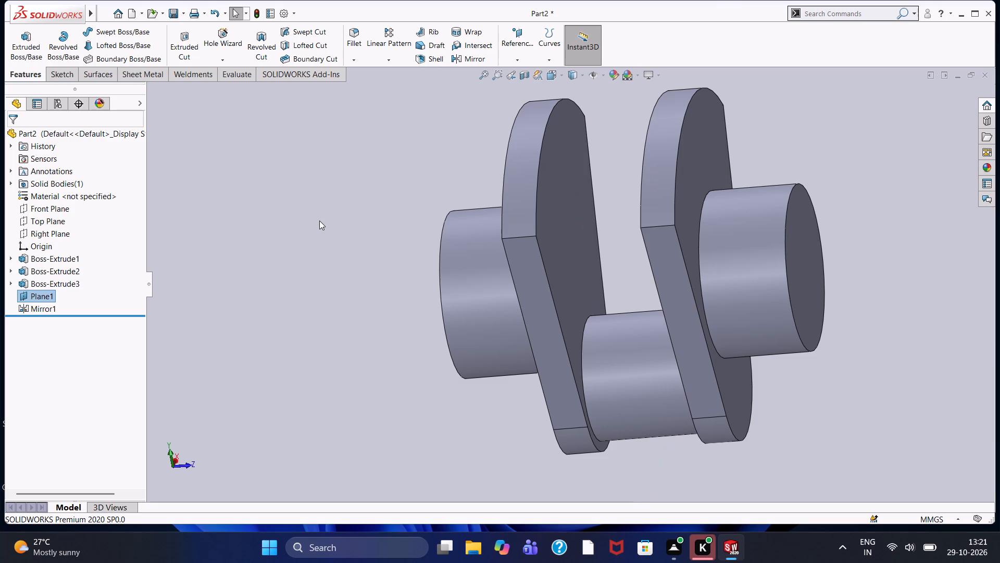
# Create a reference plane midway between the mirrored plate's outer face and the end face of the mirrored 72 mm boss.
pyautogui.moveTo(349, 195); pyautogui.dragTo(332, 189, button='middle')
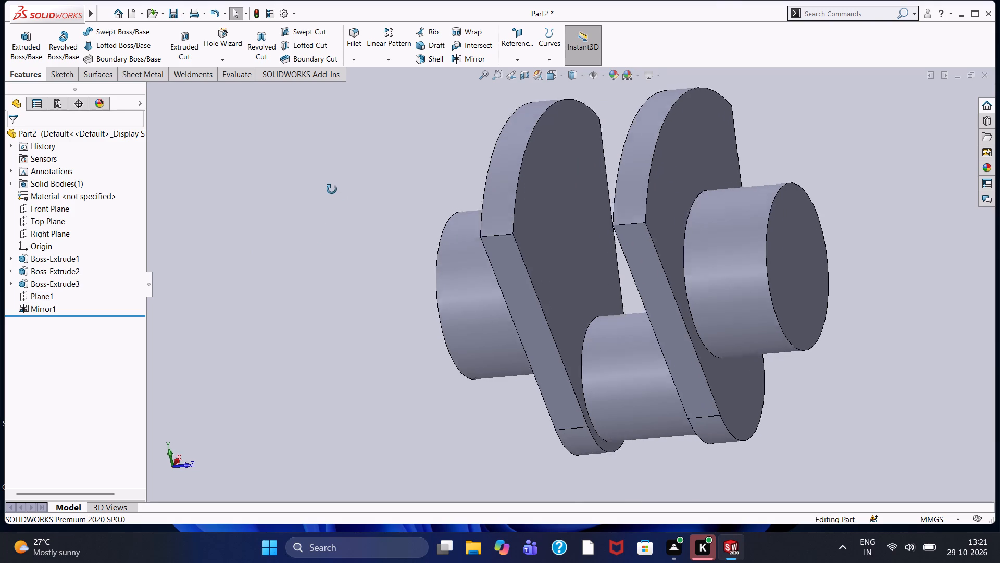
pyautogui.moveTo(332, 189); pyautogui.dragTo(328, 188, button='middle')
pyautogui.click(517, 37)
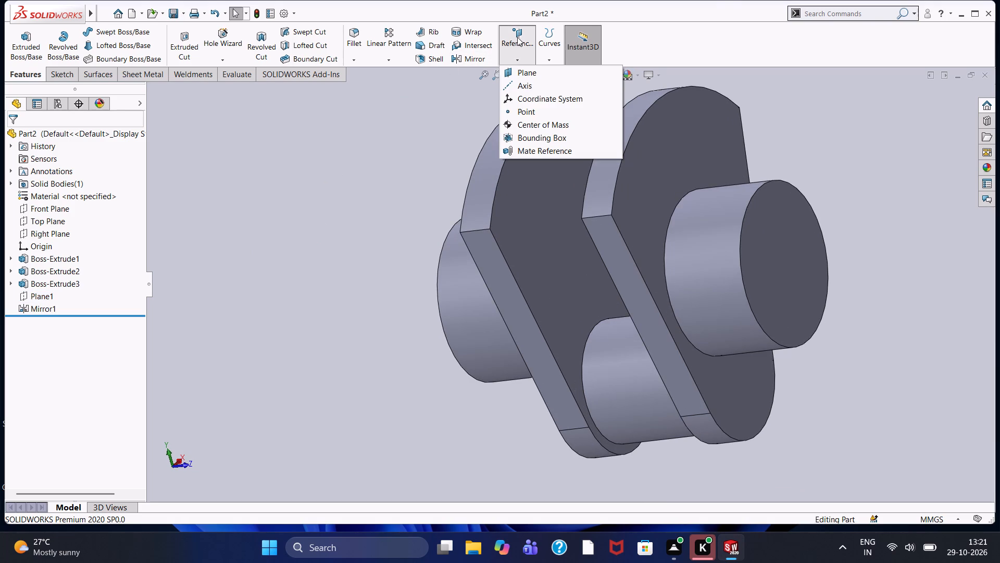
pyautogui.click(526, 76)
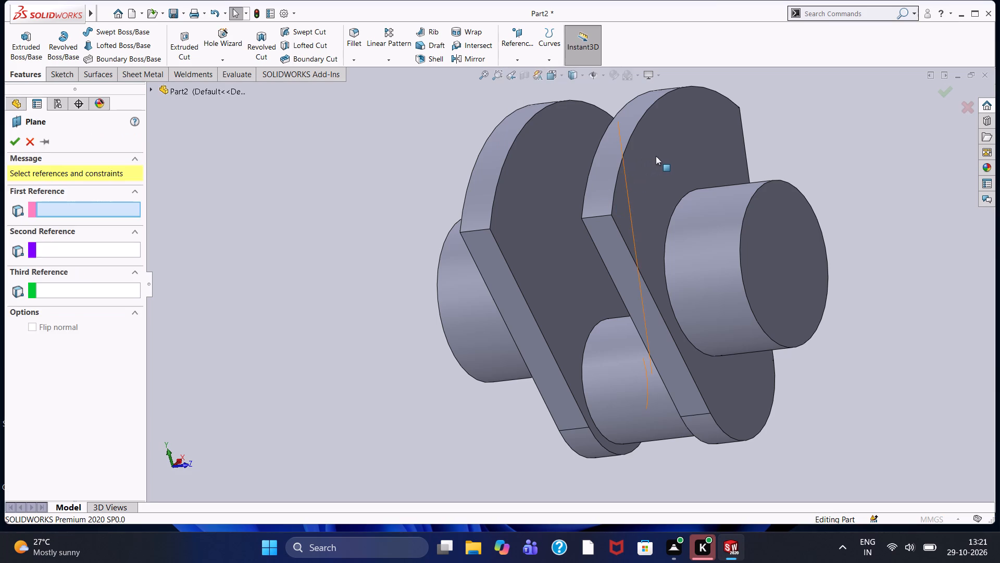
pyautogui.click(657, 155)
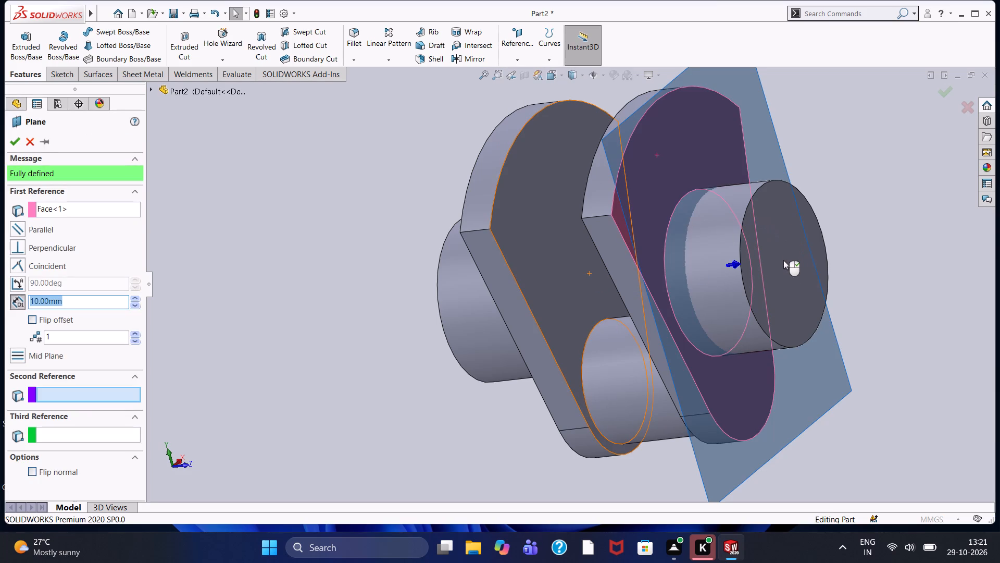
pyautogui.moveTo(357, 242); pyautogui.dragTo(410, 209, button='middle')
pyautogui.moveTo(410, 209); pyautogui.dragTo(367, 217, button='middle')
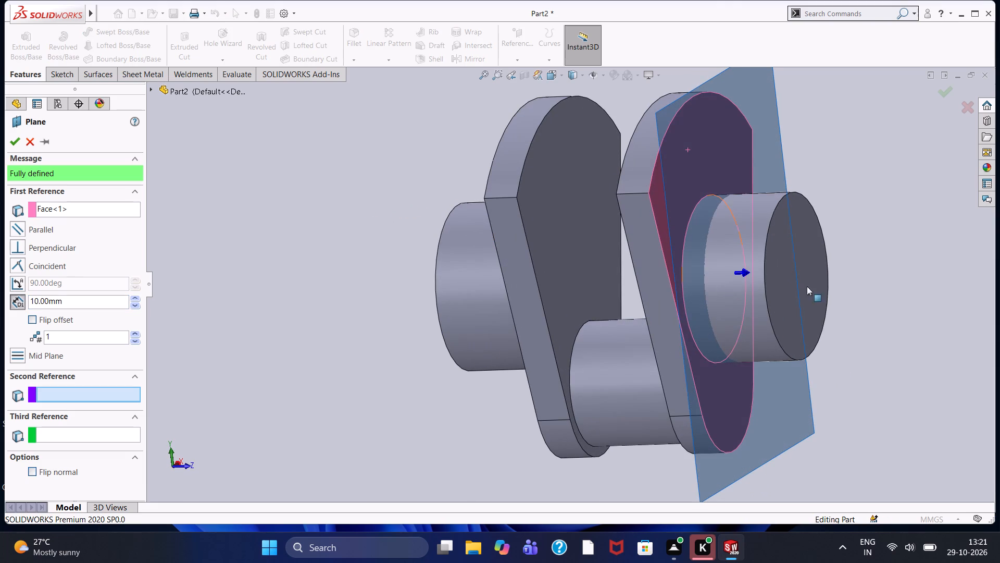
pyautogui.click(784, 301)
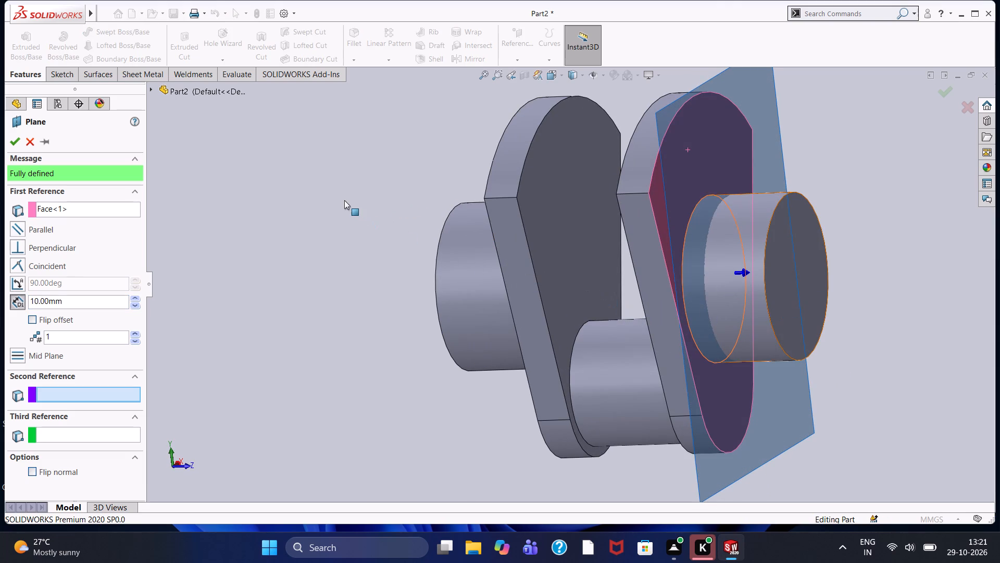
pyautogui.moveTo(335, 193); pyautogui.dragTo(353, 203, button='middle')
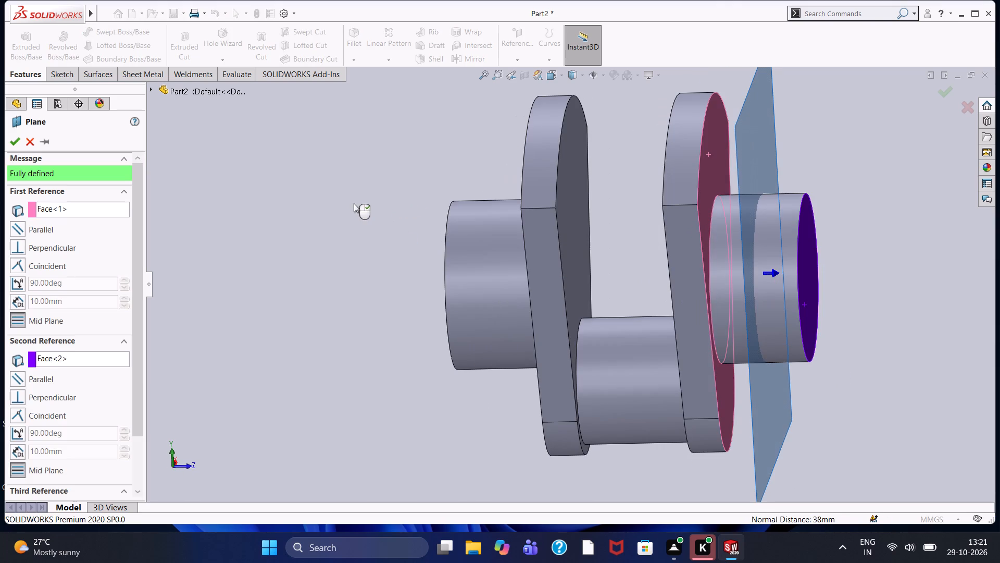
pyautogui.click(12, 140)
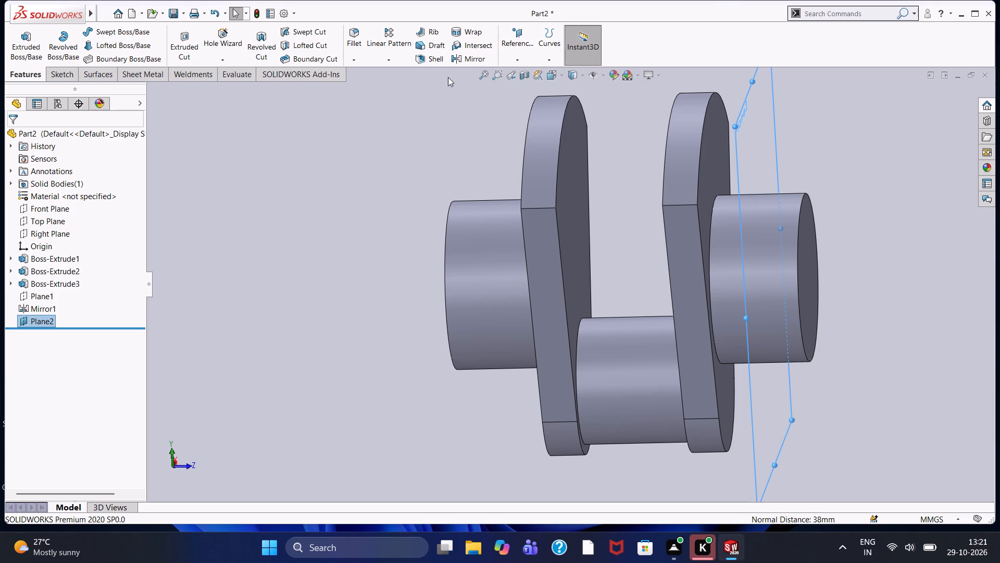
# Mirror the whole solid body about the mid-plane of the mirrored 72 mm boss, with merging of solids turned off.
pyautogui.click(469, 57)
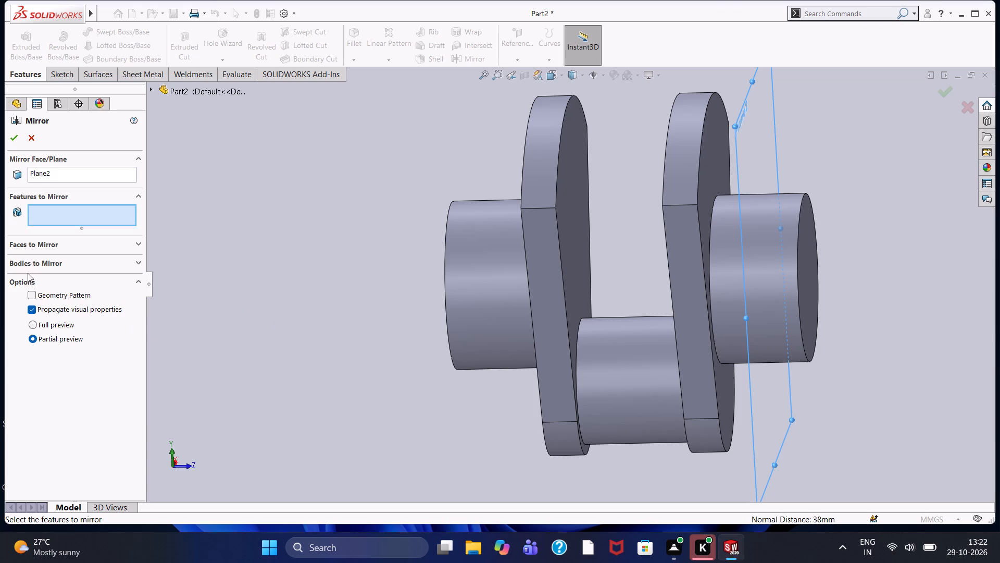
pyautogui.click(33, 258)
pyautogui.click(73, 263)
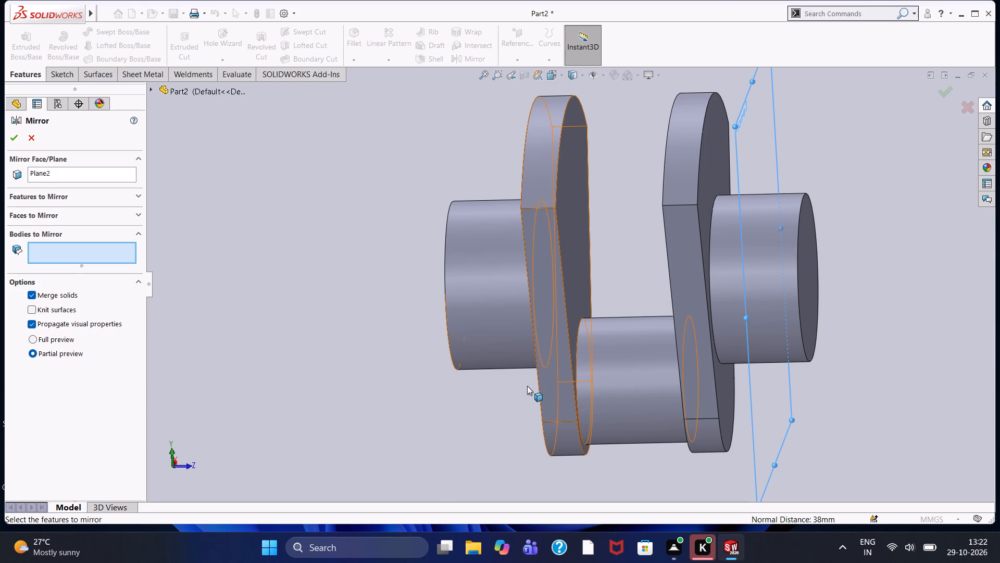
pyautogui.moveTo(358, 259); pyautogui.dragTo(367, 264, button='middle')
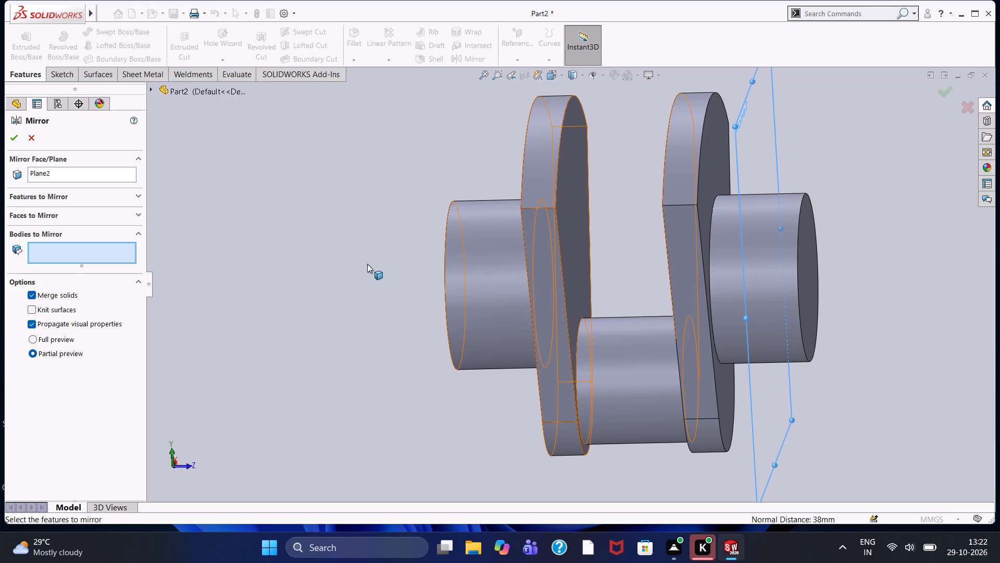
pyautogui.moveTo(367, 264); pyautogui.dragTo(431, 292, button='middle')
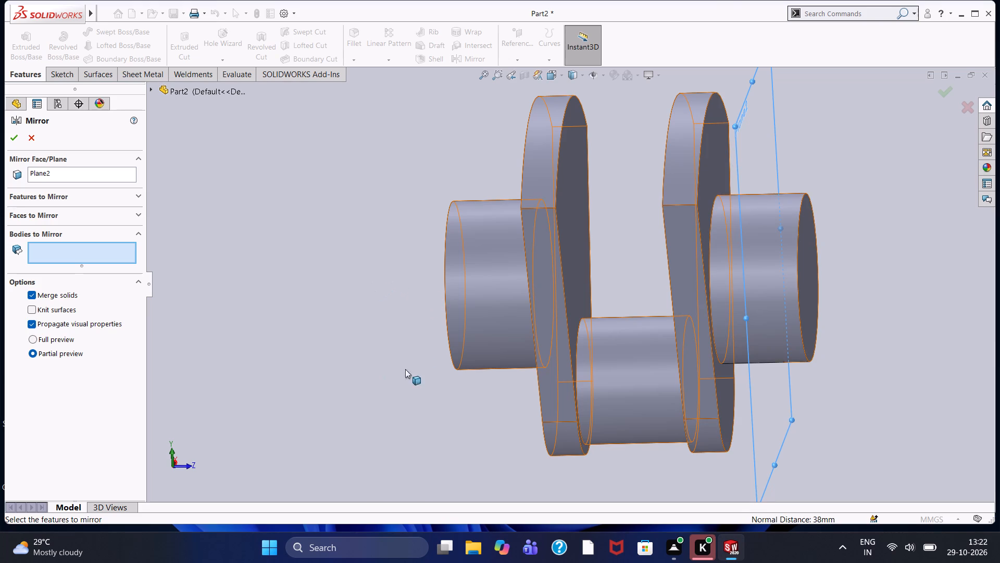
pyautogui.click(746, 181)
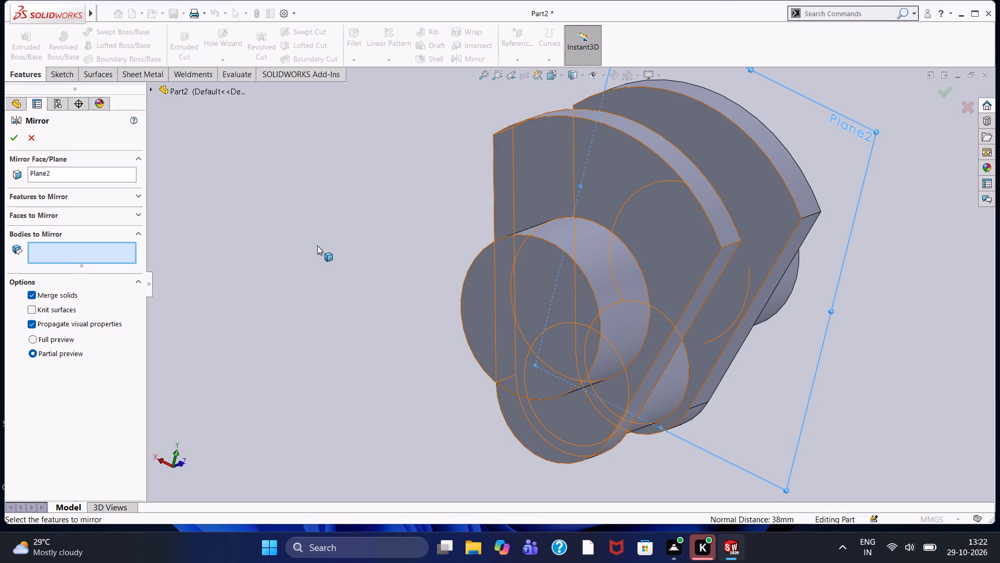
pyautogui.moveTo(317, 246); pyautogui.dragTo(284, 228, button='middle')
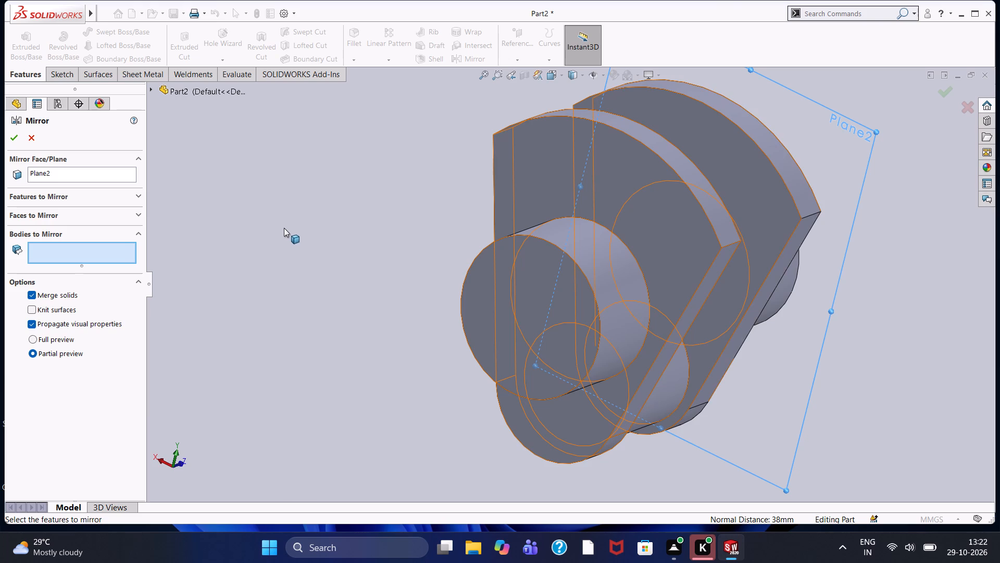
pyautogui.moveTo(284, 228); pyautogui.dragTo(257, 219, button='middle')
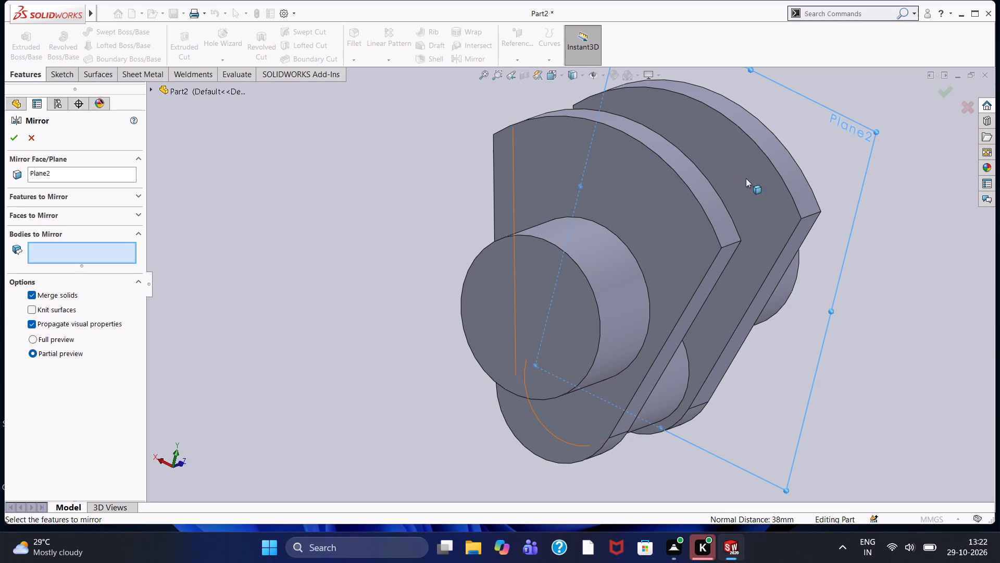
pyautogui.click(763, 188)
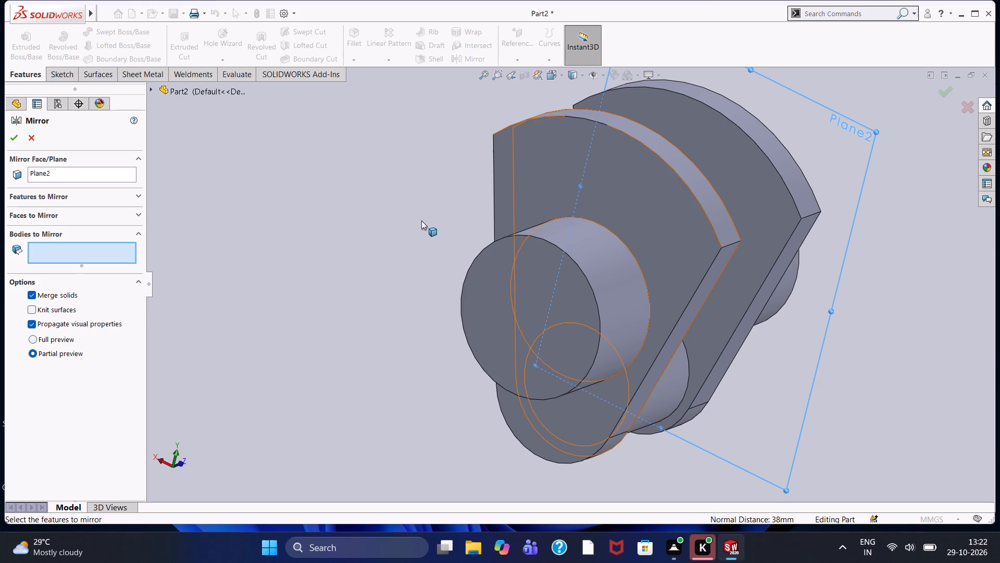
pyautogui.moveTo(421, 221); pyautogui.dragTo(398, 215, button='middle')
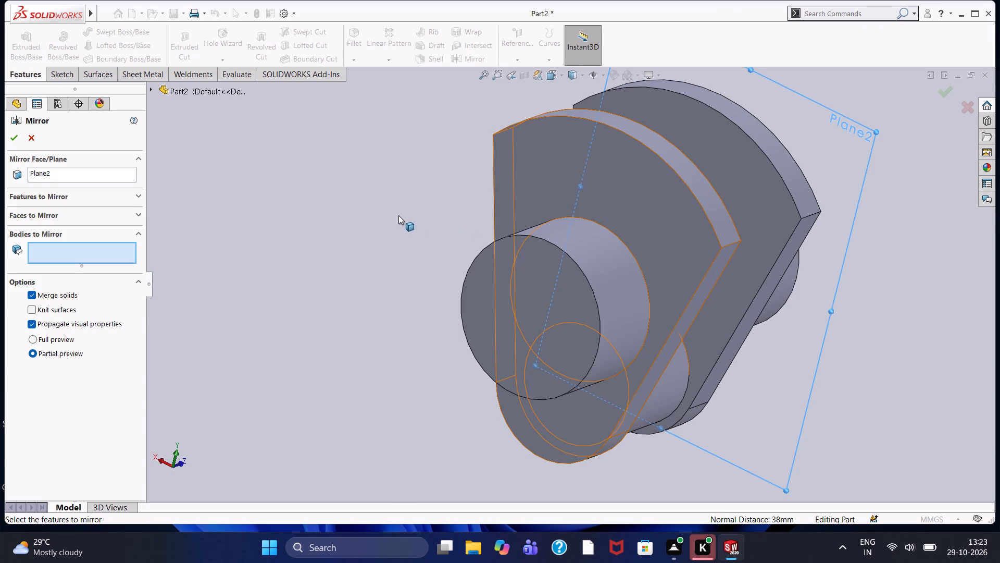
pyautogui.moveTo(398, 215); pyautogui.dragTo(387, 192, button='middle')
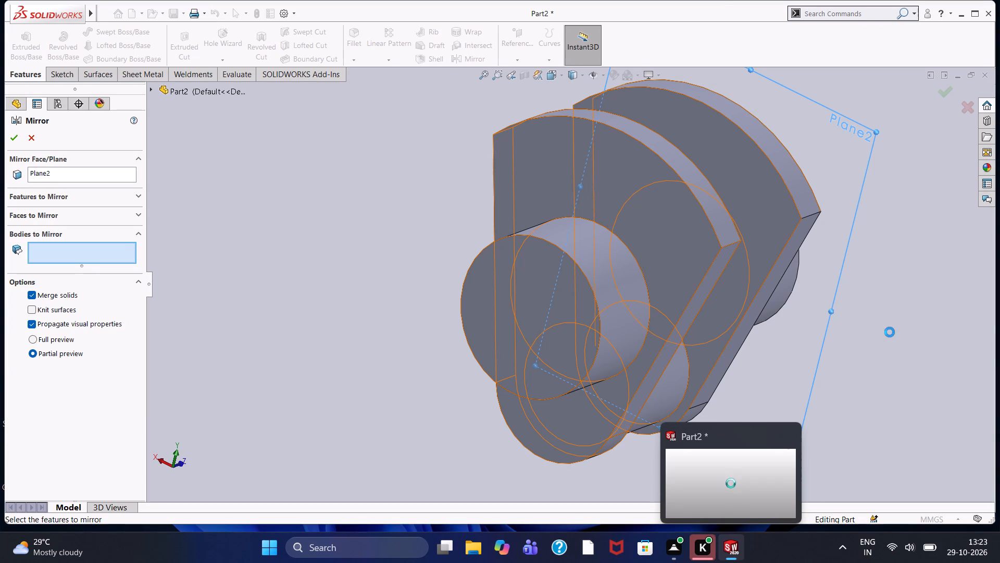
pyautogui.scroll(-1, 877, 325)
pyautogui.moveTo(873, 324); pyautogui.dragTo(836, 307, button='middle')
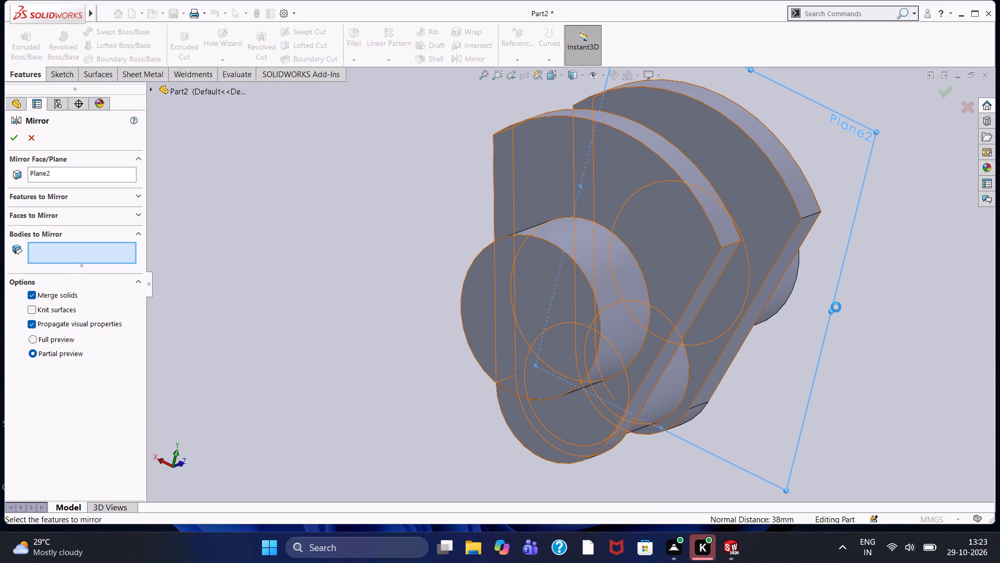
pyautogui.moveTo(836, 307); pyautogui.dragTo(851, 311, button='middle')
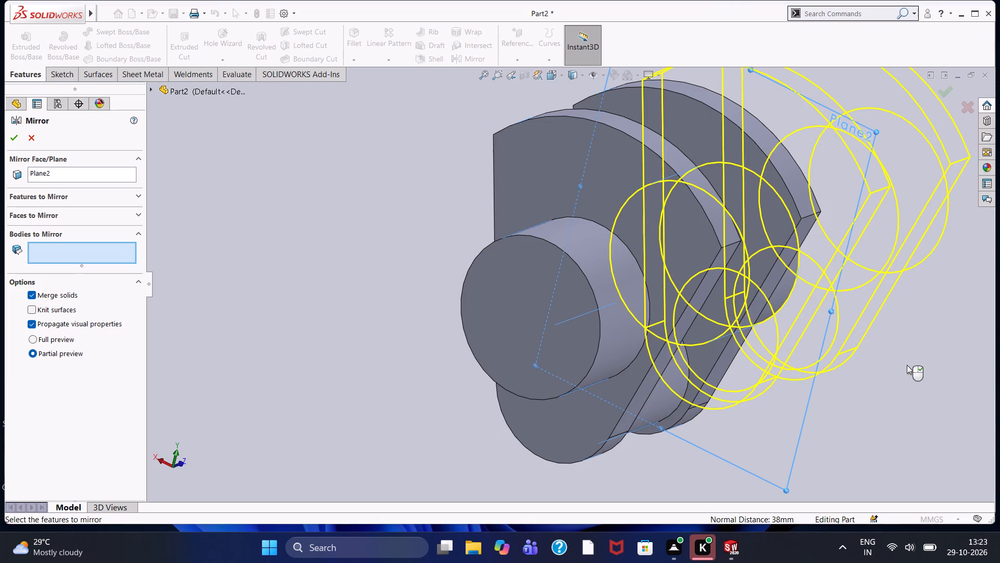
pyautogui.moveTo(916, 373); pyautogui.dragTo(865, 353, button='middle')
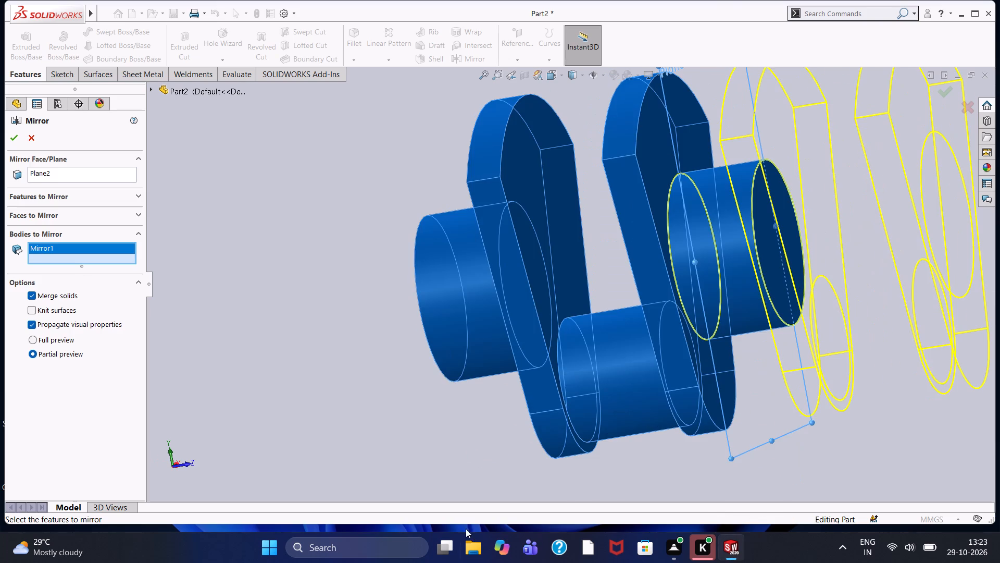
pyautogui.click(33, 295)
pyautogui.click(11, 137)
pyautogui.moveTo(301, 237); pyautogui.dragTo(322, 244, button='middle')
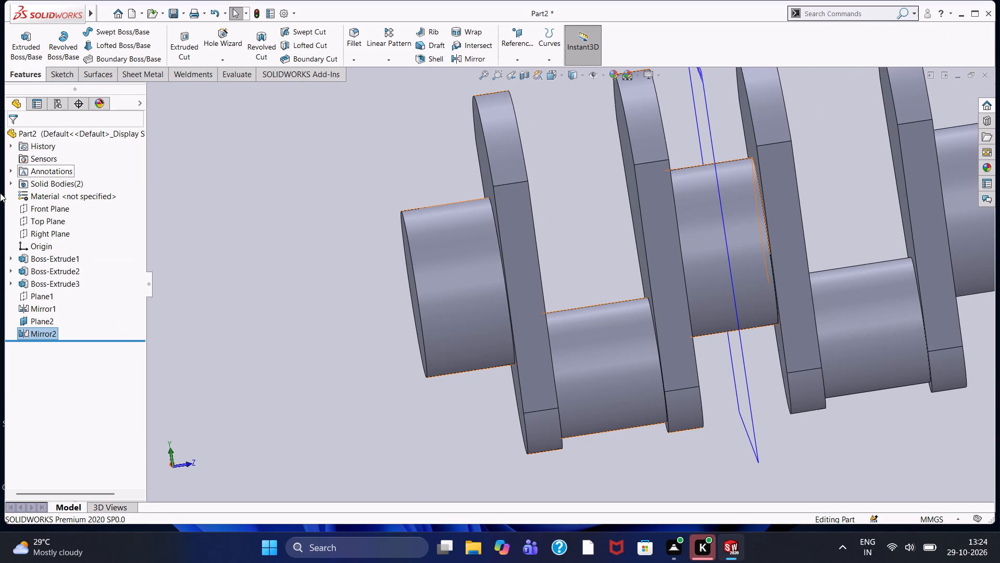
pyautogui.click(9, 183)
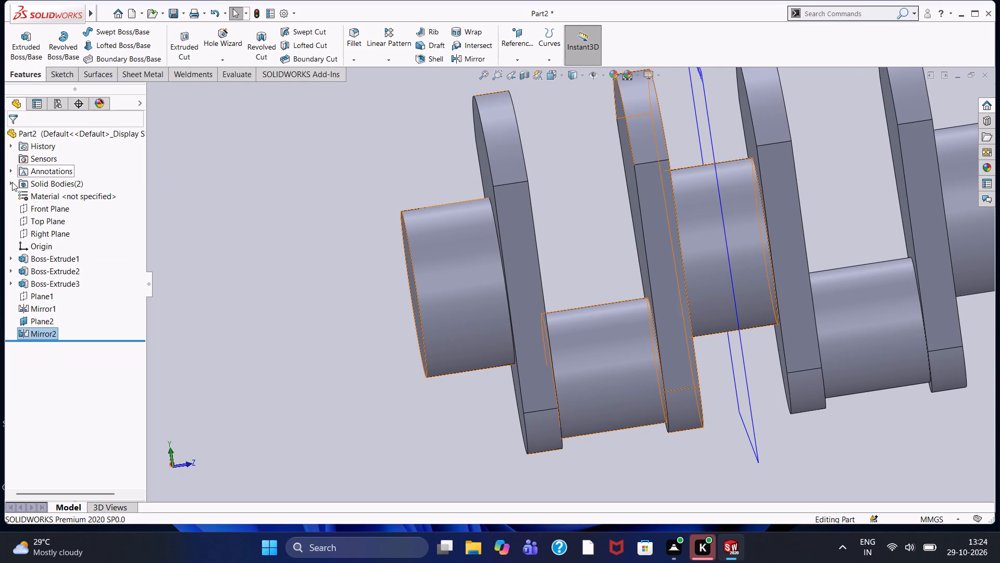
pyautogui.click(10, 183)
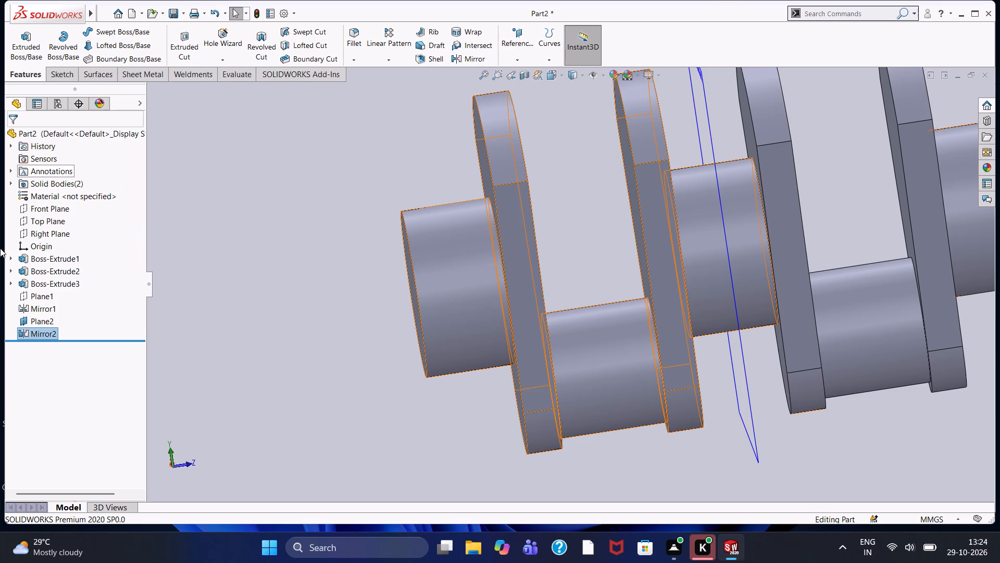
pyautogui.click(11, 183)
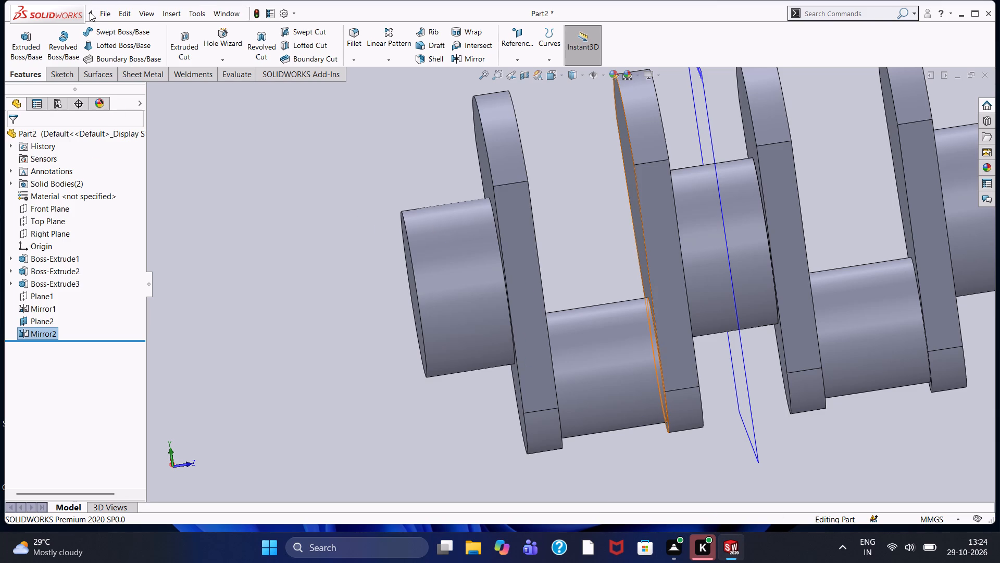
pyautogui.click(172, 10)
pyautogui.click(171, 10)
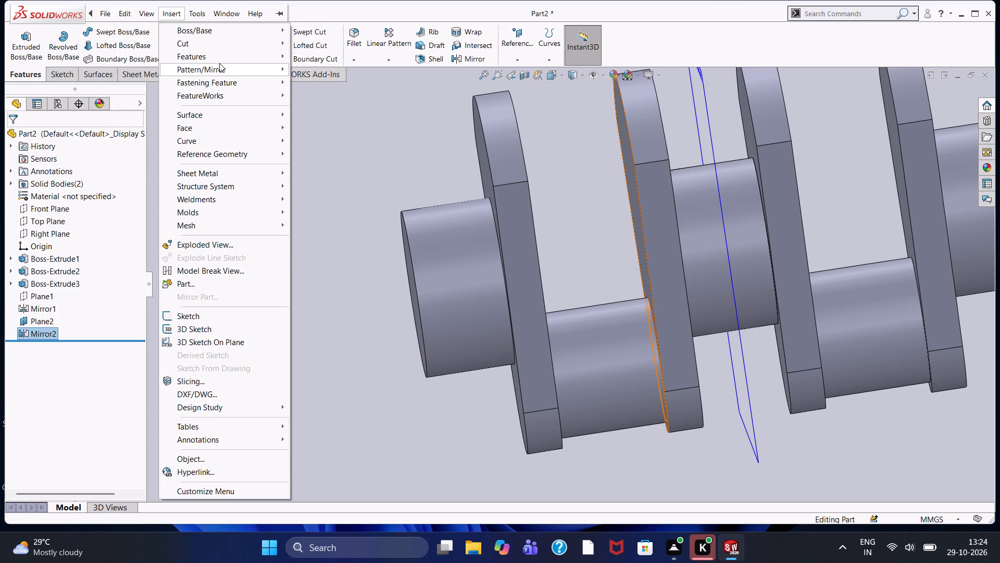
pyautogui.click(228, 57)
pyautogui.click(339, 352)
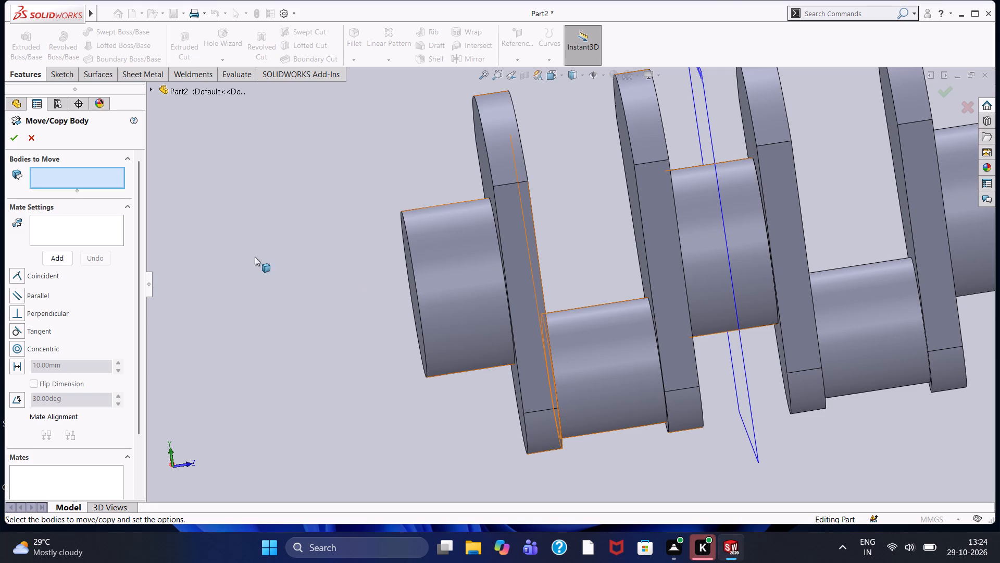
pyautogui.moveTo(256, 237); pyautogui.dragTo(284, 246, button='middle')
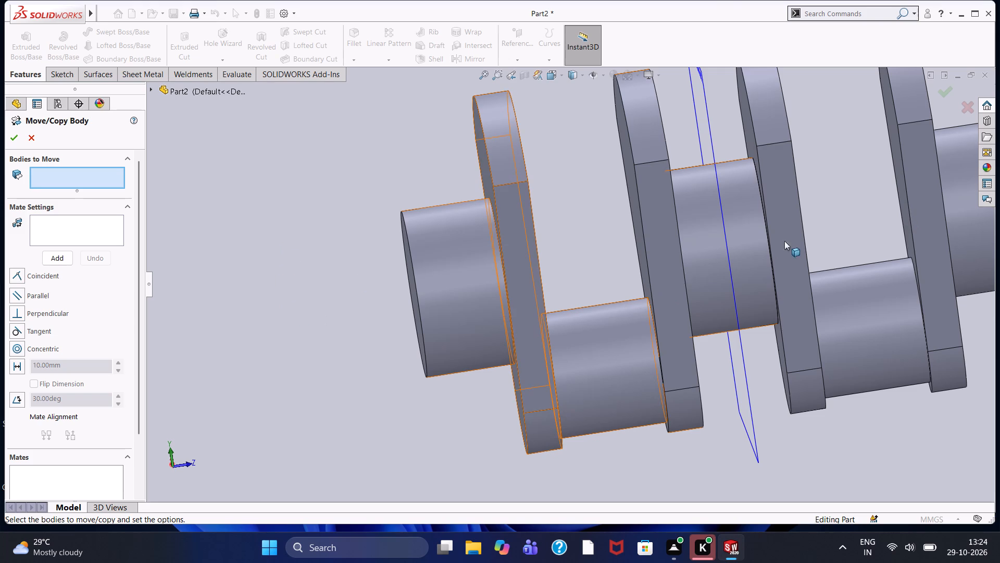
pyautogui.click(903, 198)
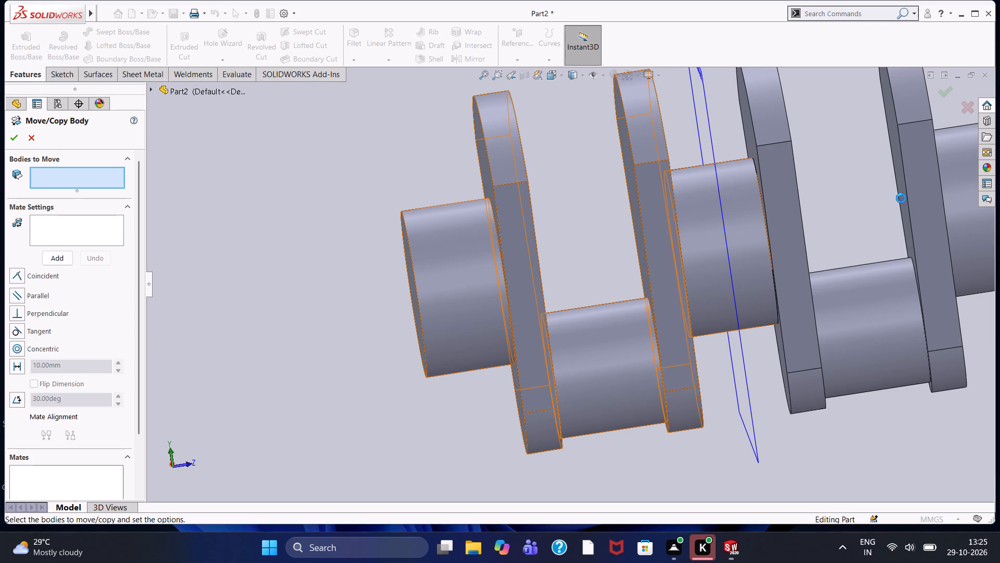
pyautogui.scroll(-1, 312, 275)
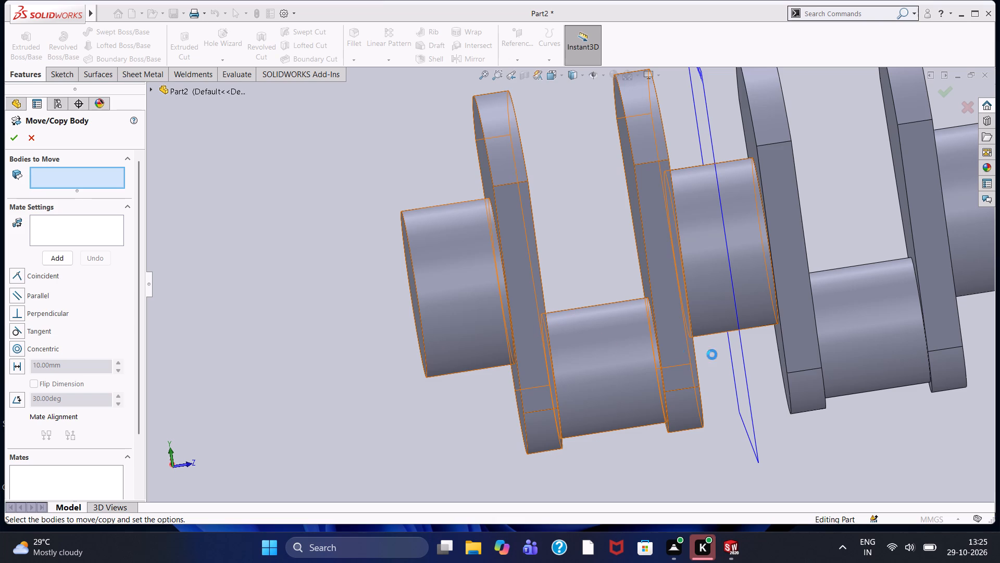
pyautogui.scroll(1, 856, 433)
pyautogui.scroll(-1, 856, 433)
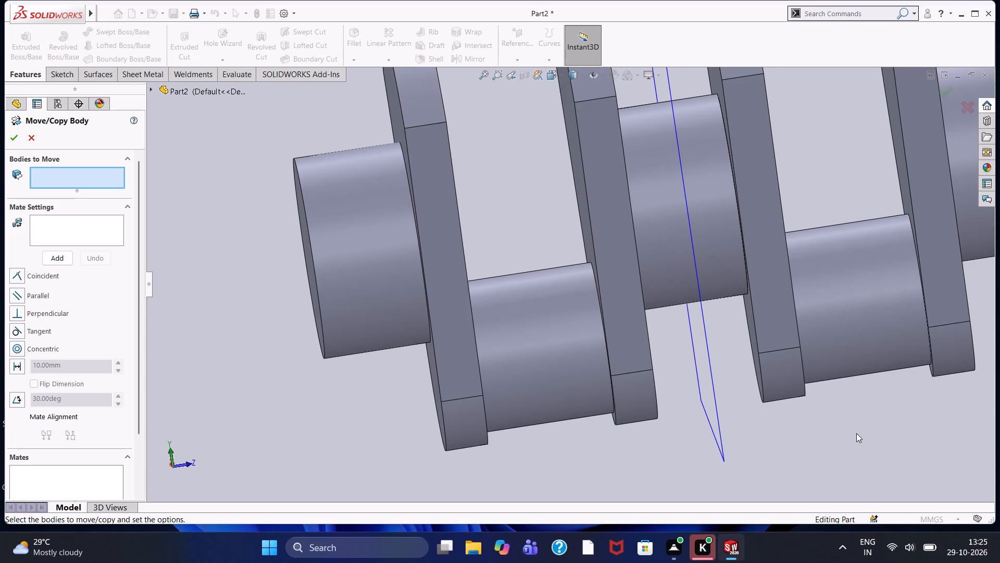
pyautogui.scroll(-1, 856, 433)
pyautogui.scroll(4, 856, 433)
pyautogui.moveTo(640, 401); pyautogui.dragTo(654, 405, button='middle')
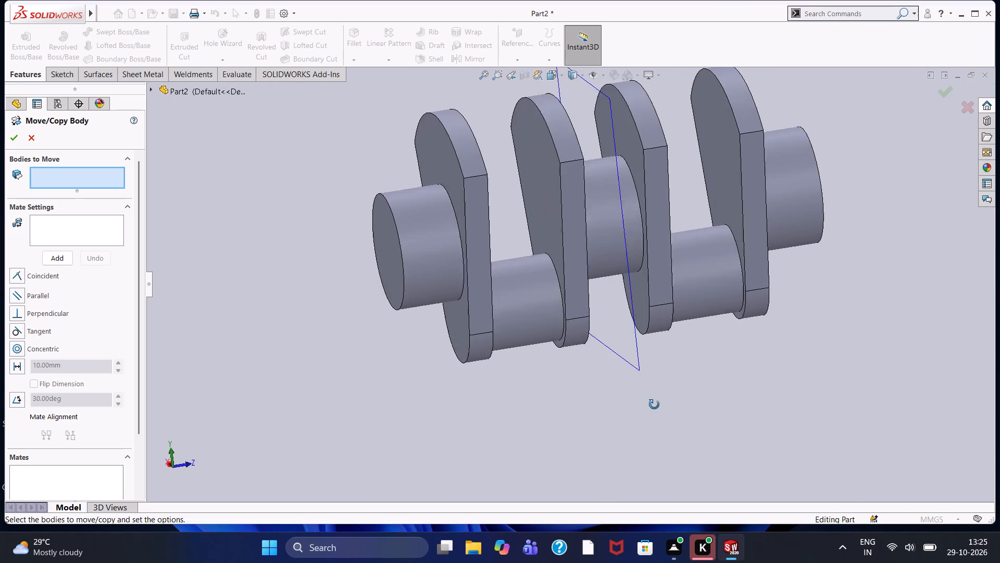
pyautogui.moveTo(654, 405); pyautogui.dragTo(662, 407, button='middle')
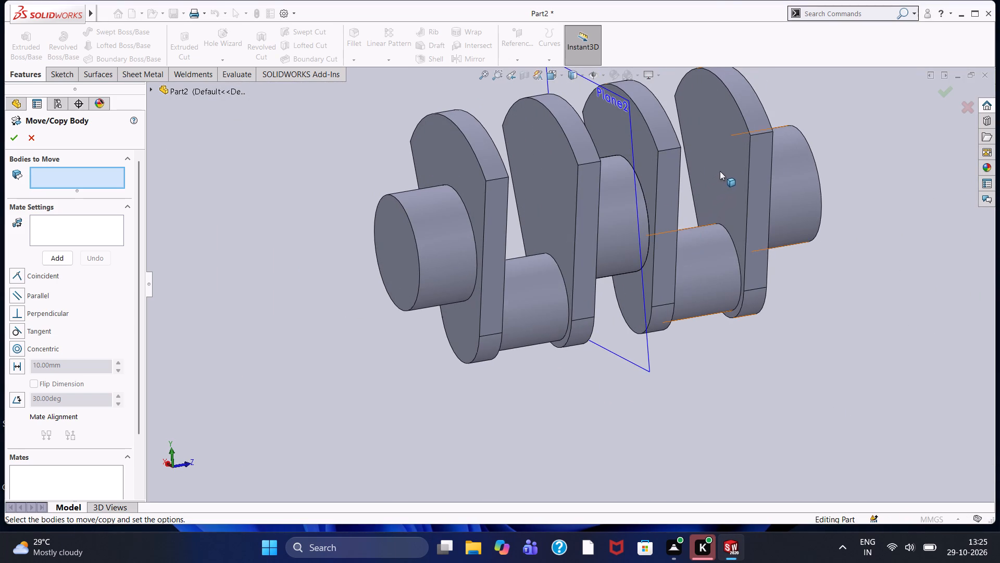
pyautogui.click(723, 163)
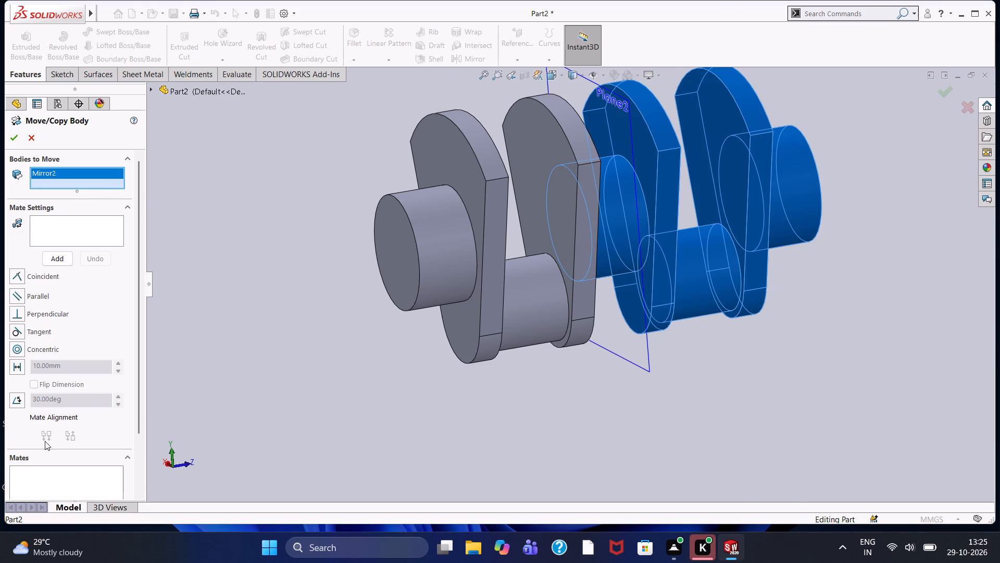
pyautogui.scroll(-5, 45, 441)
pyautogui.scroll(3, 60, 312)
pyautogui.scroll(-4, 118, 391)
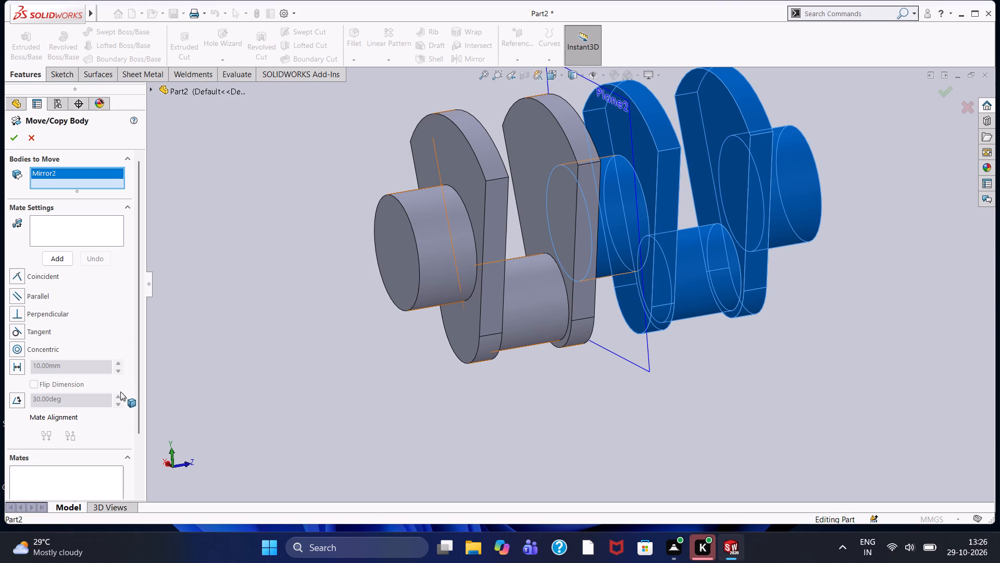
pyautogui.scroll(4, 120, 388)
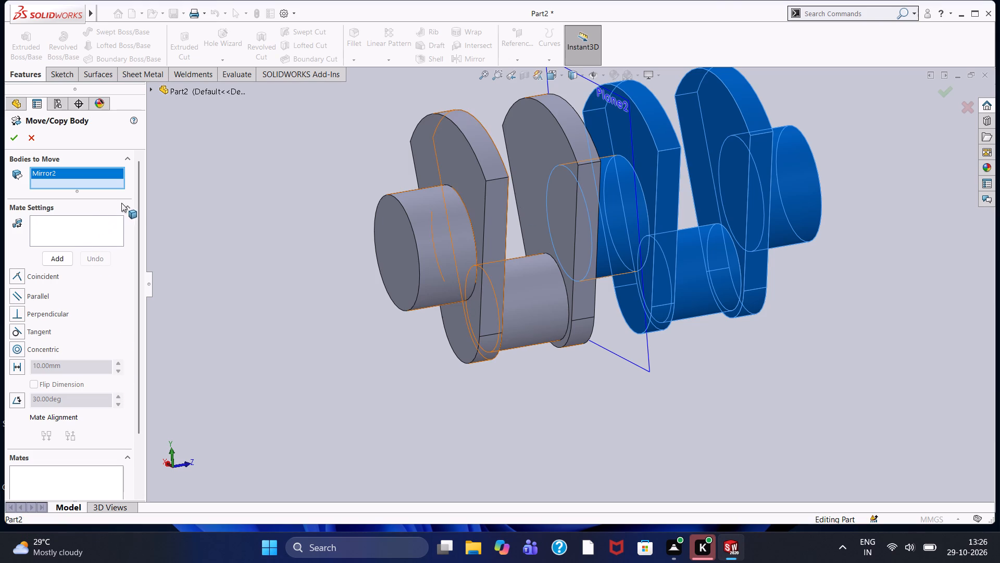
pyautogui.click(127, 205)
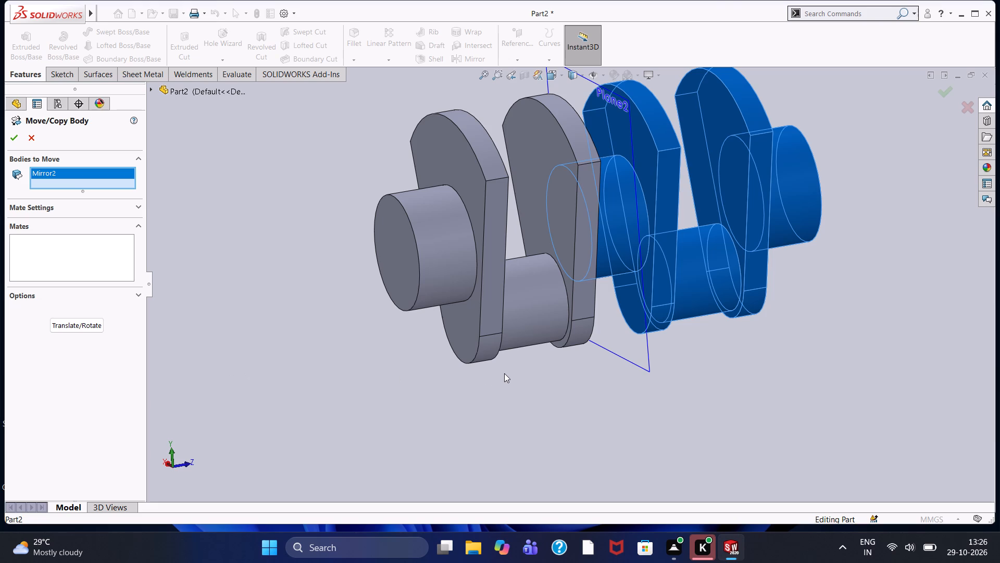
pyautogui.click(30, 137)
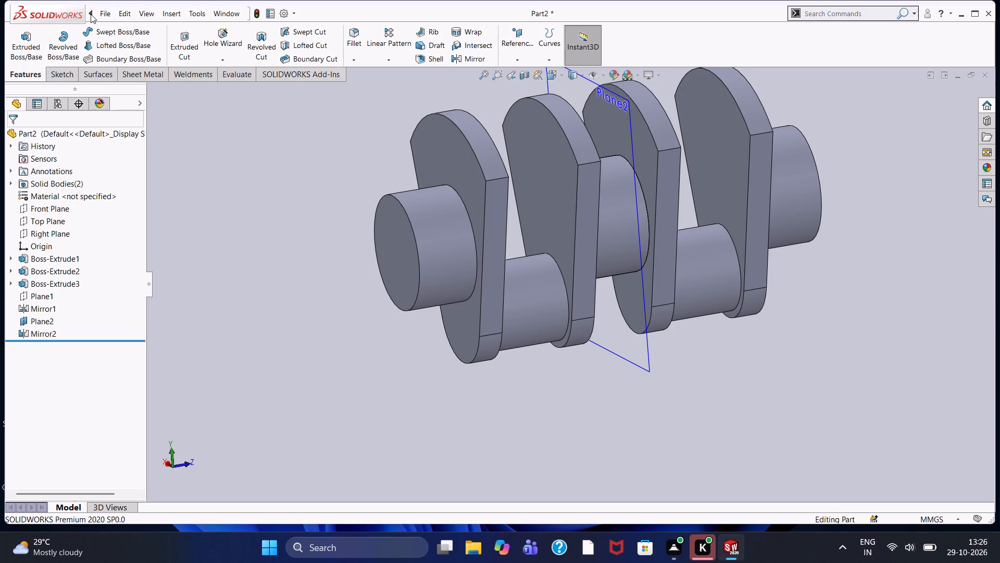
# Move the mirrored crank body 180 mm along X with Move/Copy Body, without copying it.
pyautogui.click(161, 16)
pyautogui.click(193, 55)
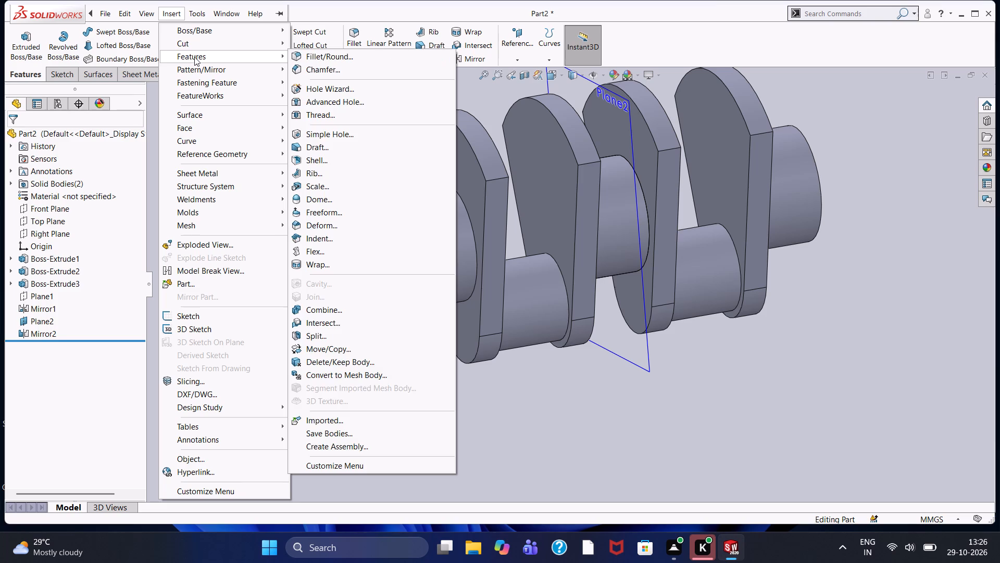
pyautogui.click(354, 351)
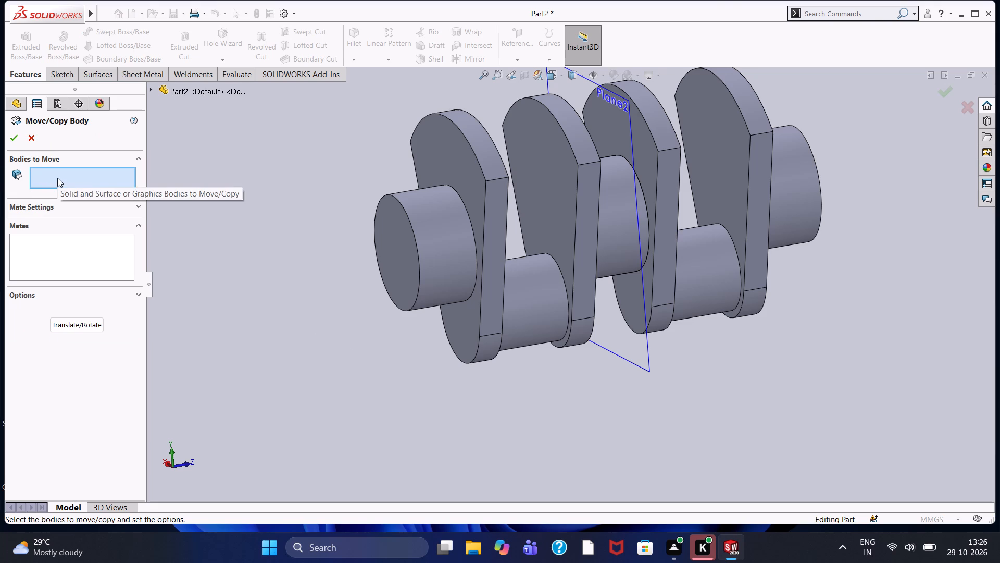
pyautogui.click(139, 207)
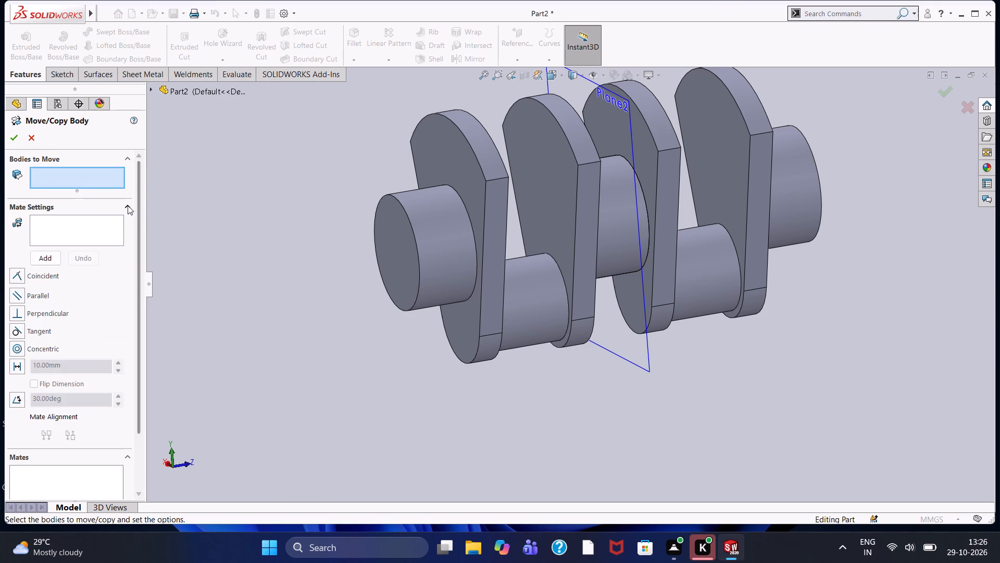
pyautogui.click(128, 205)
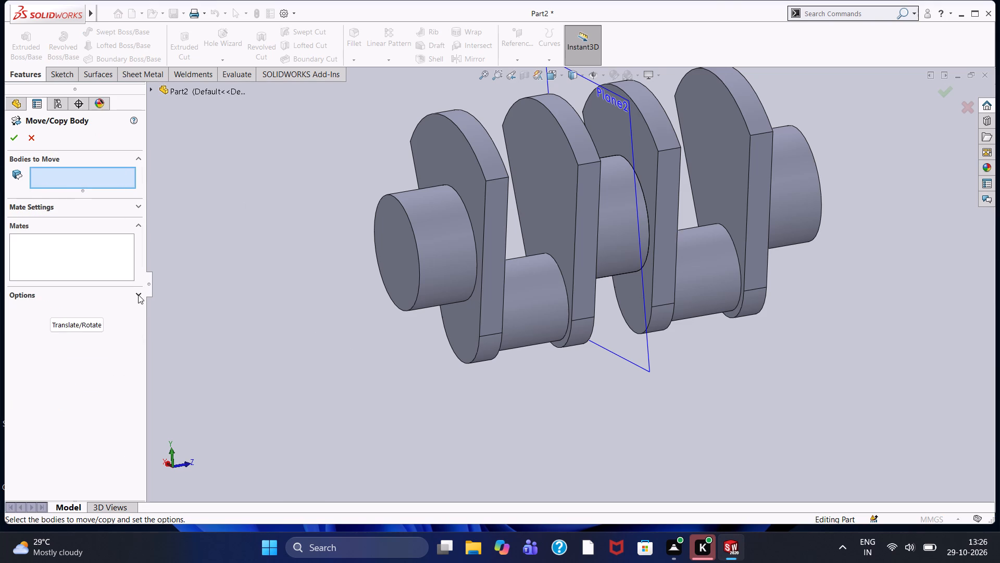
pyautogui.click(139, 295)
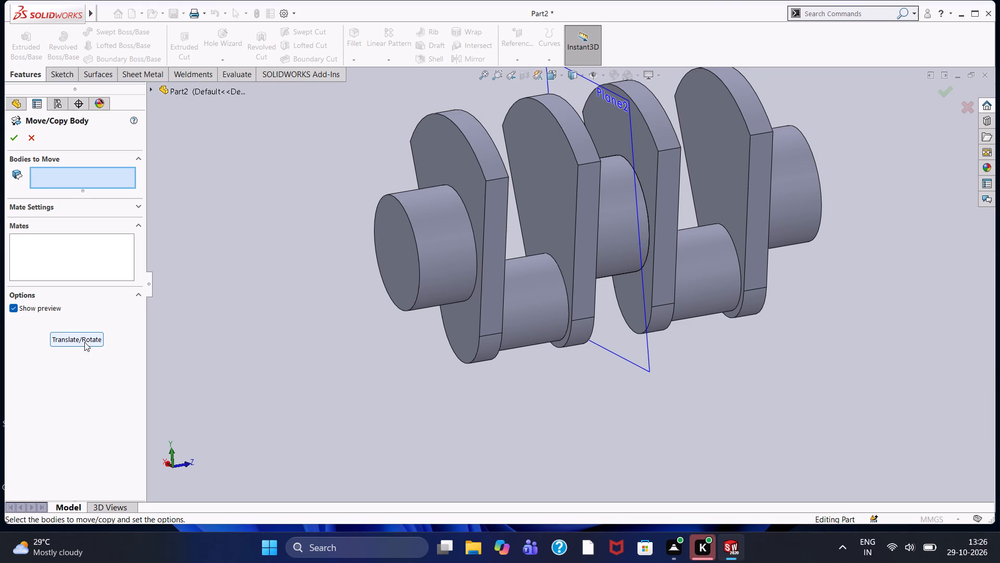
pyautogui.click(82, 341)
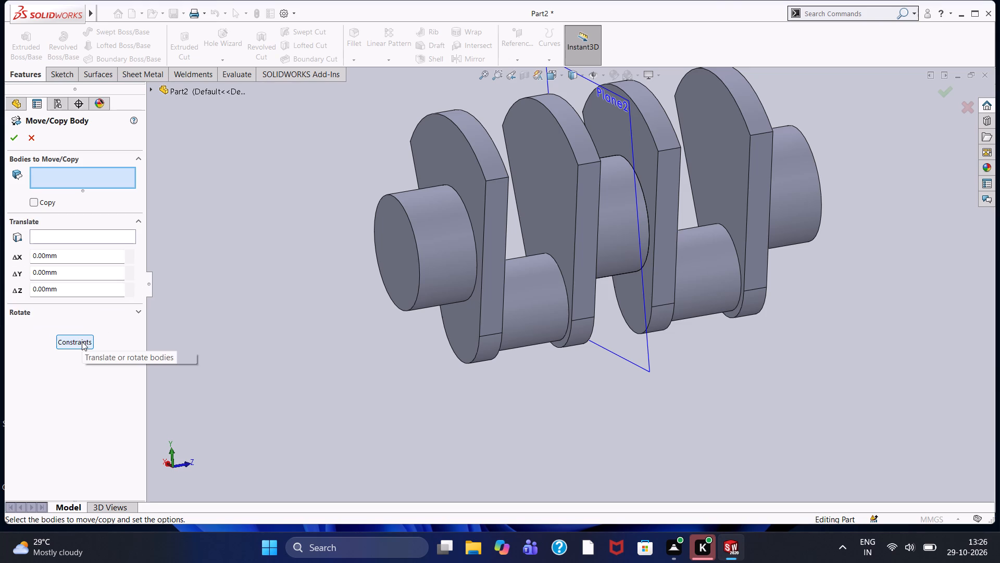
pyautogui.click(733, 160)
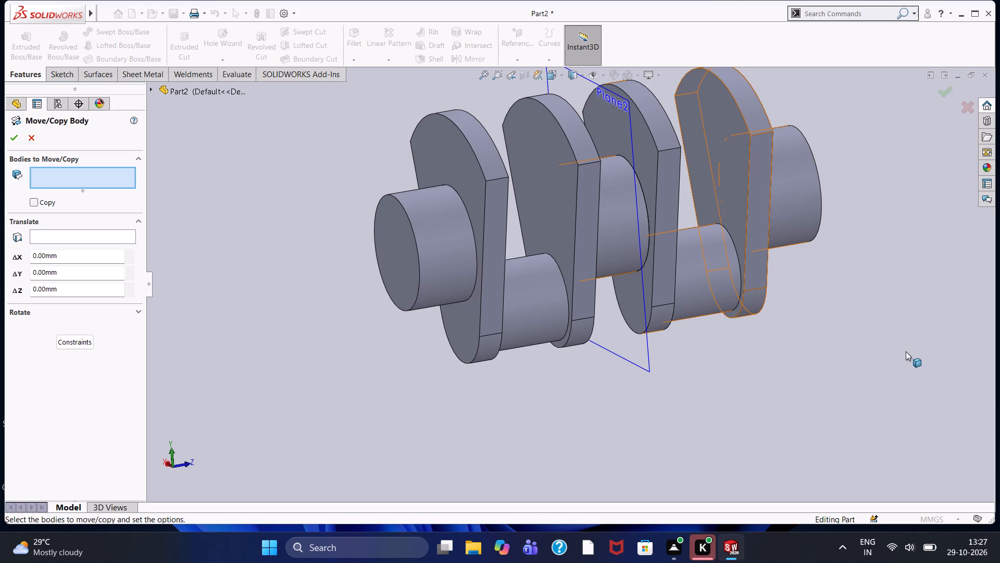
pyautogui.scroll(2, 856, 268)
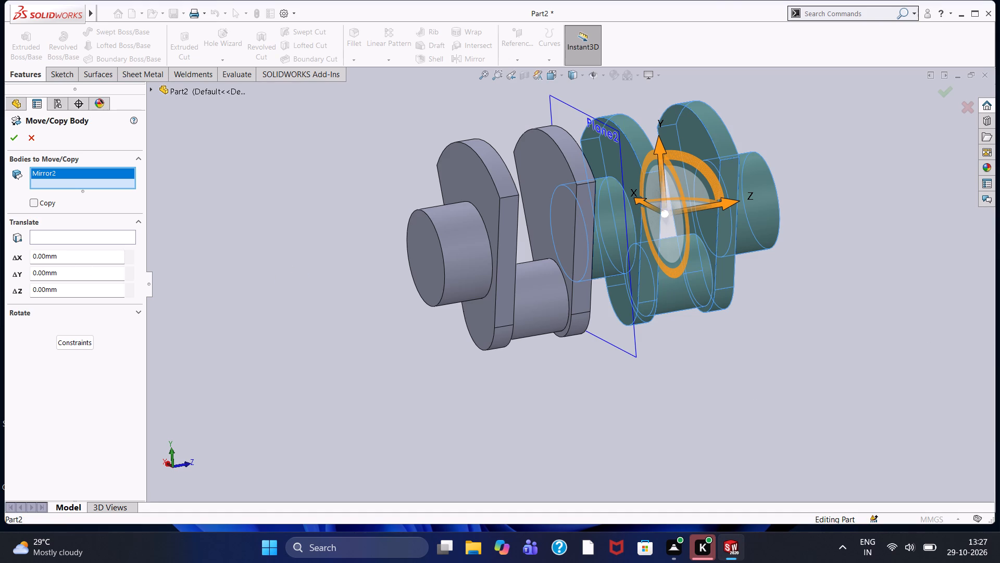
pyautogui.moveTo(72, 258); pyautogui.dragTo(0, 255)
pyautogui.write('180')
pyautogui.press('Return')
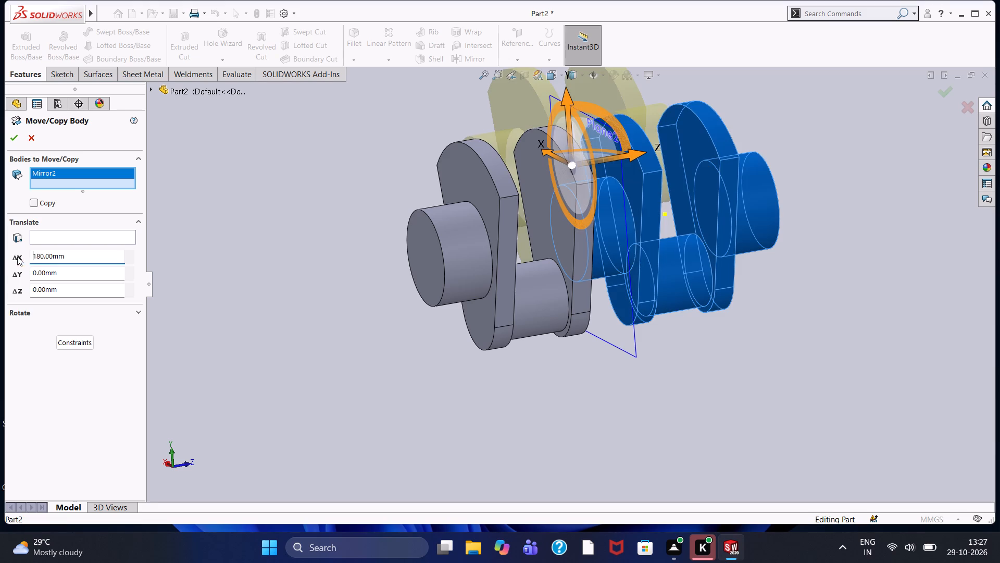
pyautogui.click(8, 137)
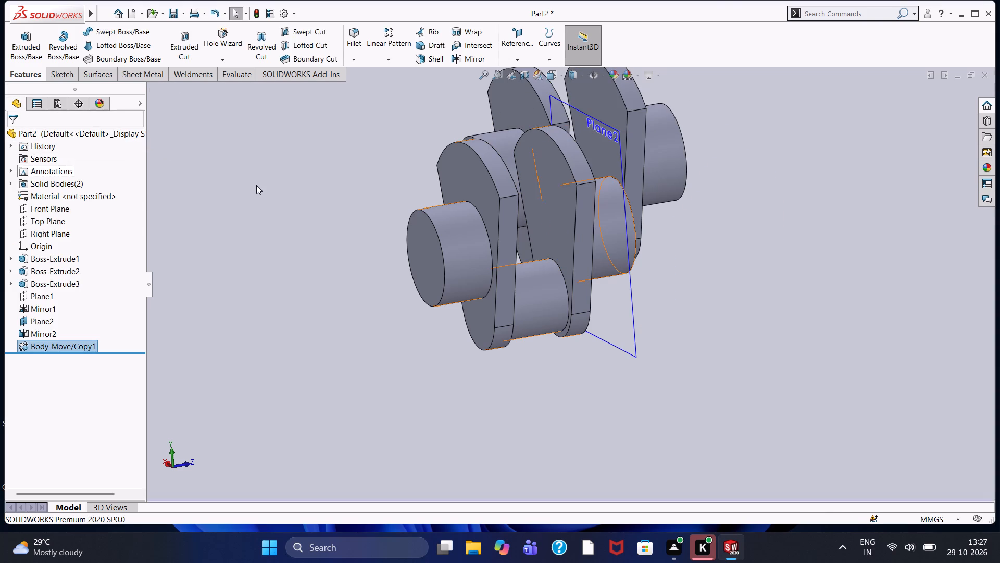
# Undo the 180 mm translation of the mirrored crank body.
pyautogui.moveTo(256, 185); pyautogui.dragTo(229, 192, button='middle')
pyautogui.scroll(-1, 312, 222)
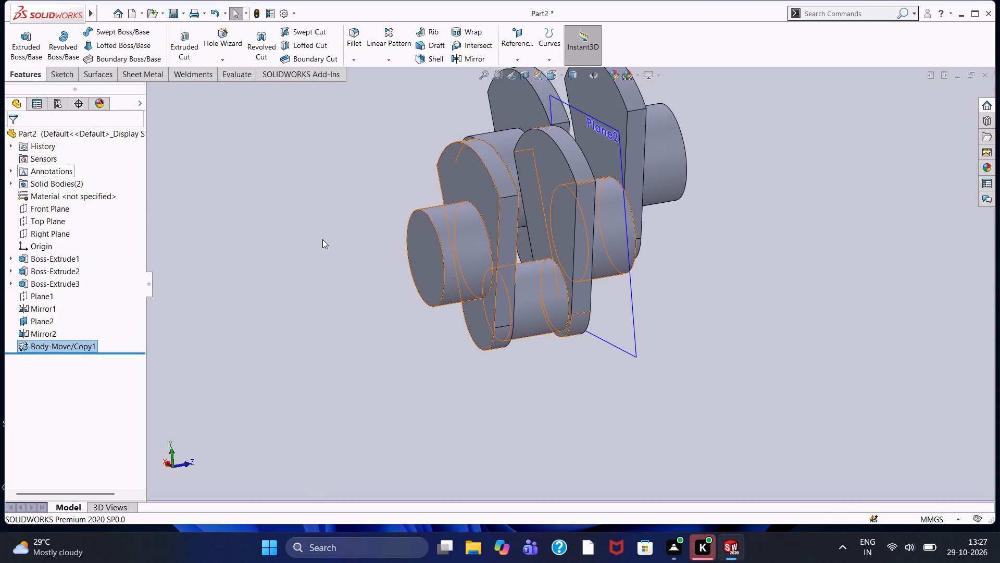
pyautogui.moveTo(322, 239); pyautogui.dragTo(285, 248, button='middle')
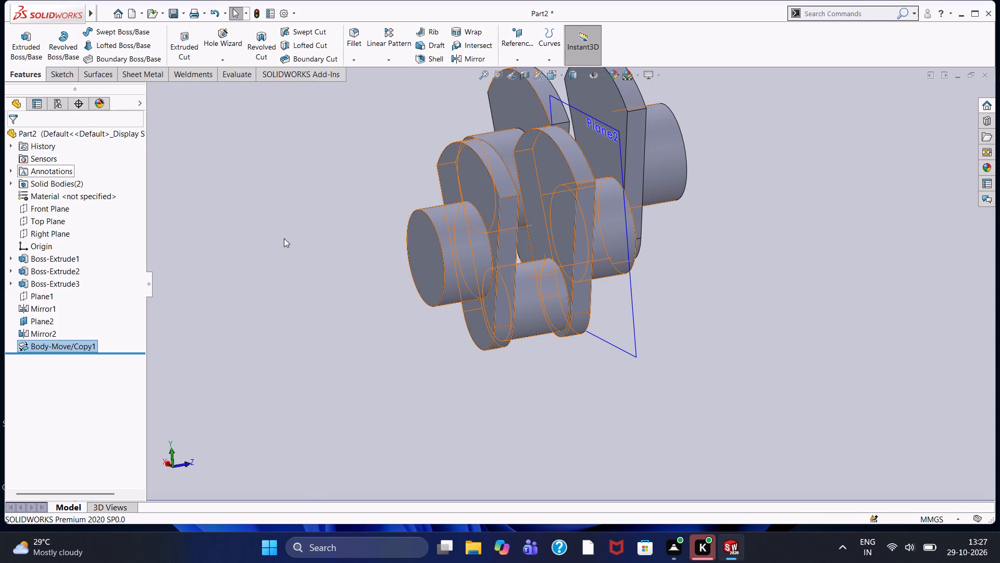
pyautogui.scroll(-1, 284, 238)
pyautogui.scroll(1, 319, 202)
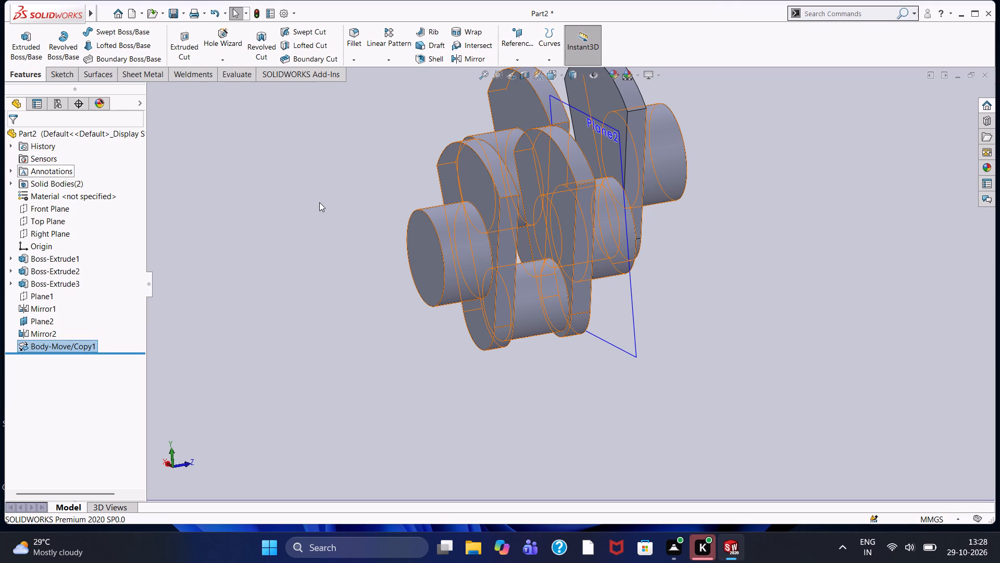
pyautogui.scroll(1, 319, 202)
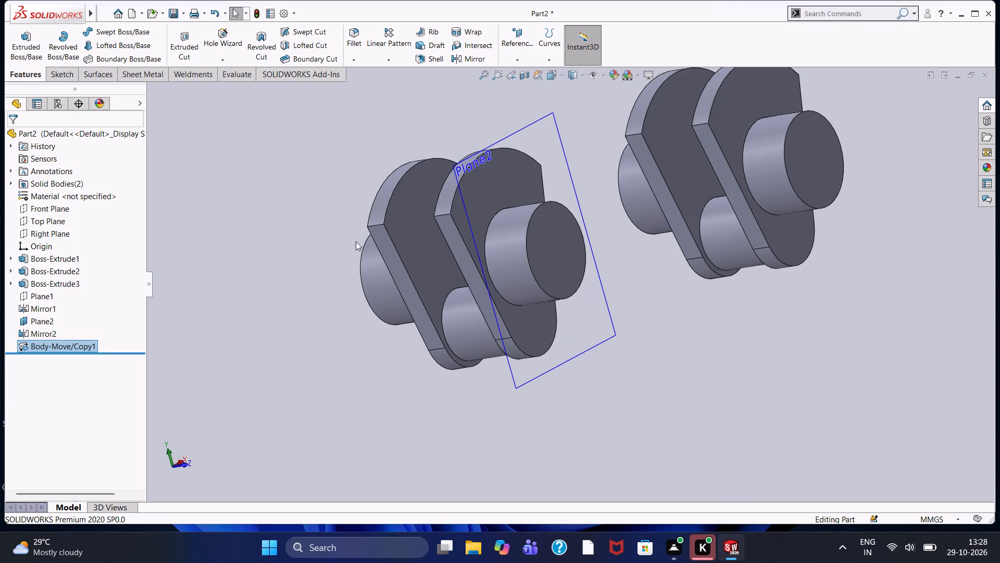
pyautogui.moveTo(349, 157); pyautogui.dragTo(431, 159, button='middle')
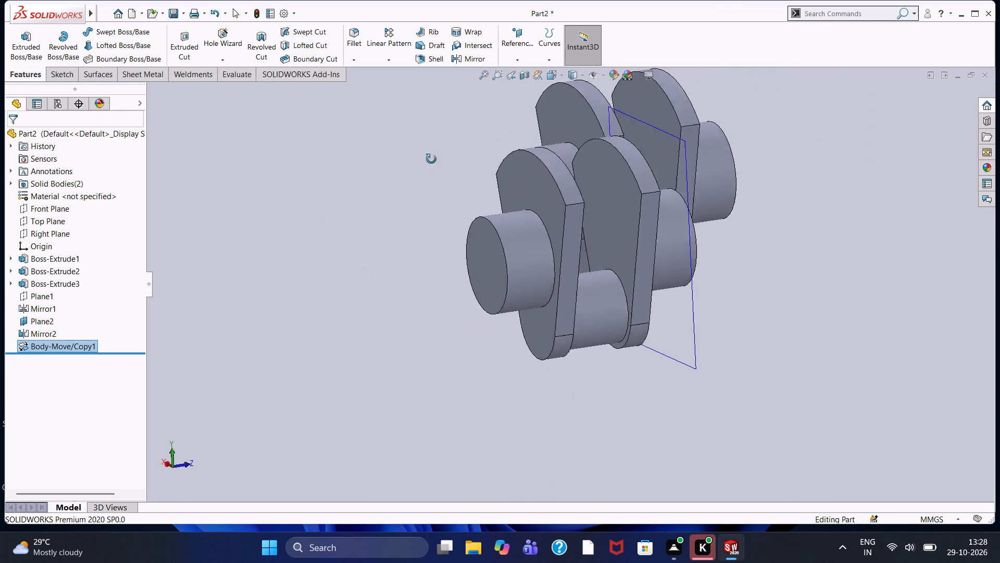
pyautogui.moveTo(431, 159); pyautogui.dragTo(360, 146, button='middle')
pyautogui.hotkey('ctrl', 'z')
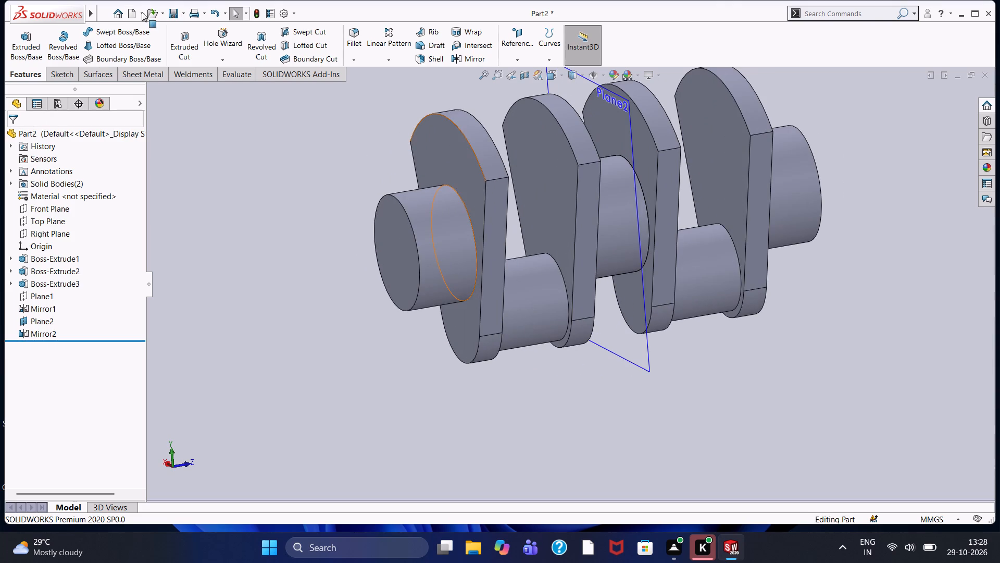
# Rotate the mirrored crank body 180 degrees about X with Move/Copy Body, leaving the copy option off.
pyautogui.click(93, 14)
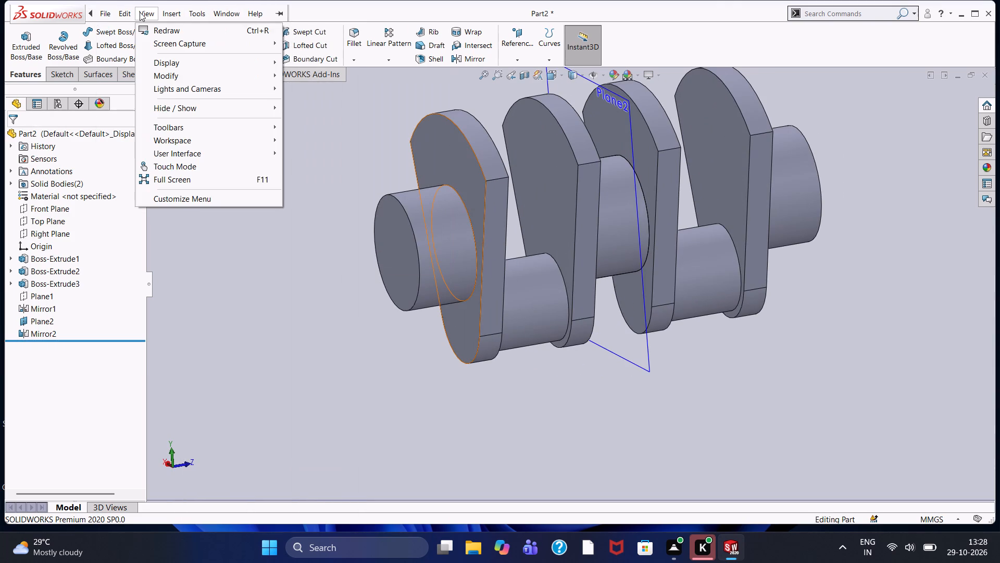
pyautogui.click(158, 11)
pyautogui.click(190, 58)
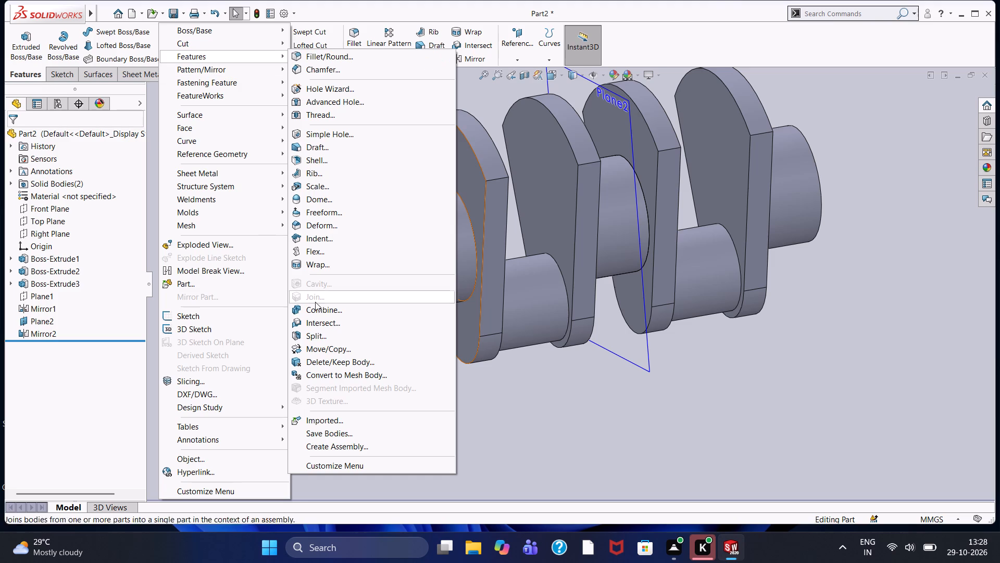
pyautogui.click(329, 350)
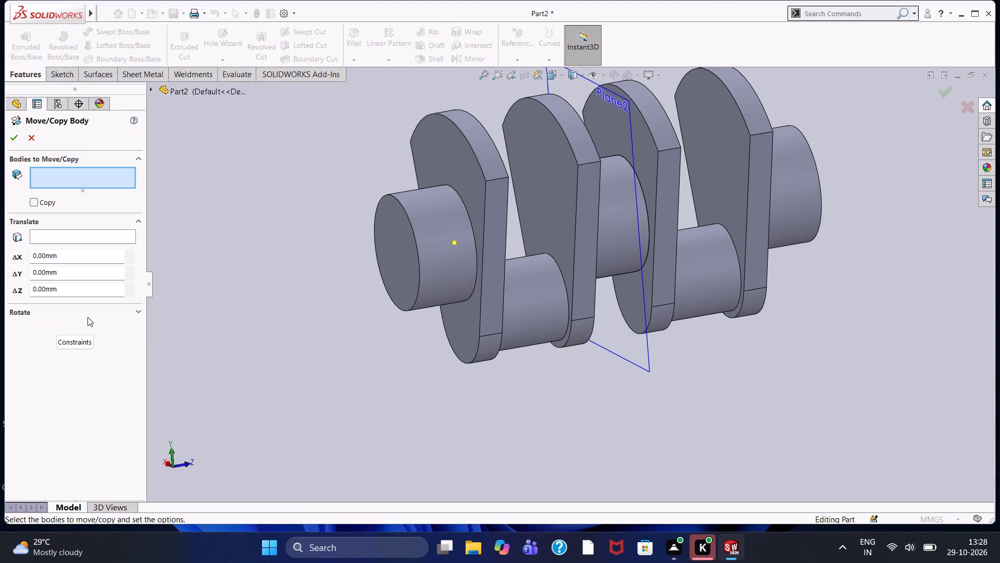
pyautogui.click(80, 175)
pyautogui.click(728, 147)
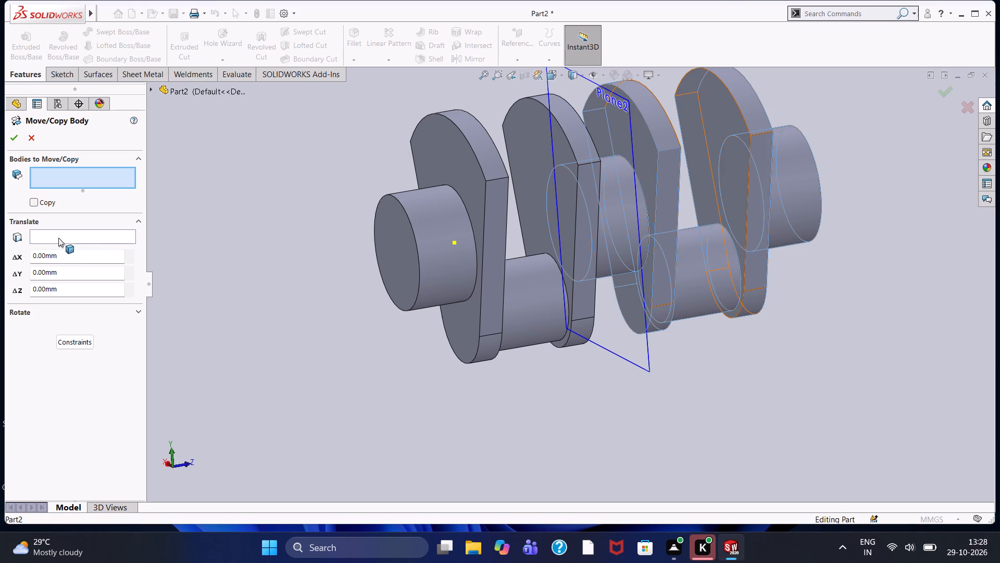
pyautogui.click(134, 311)
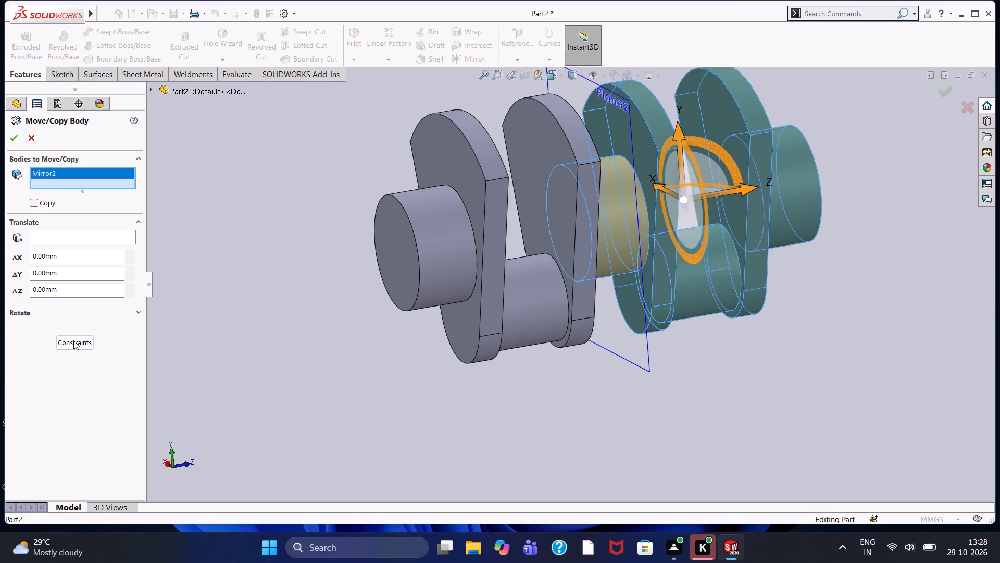
pyautogui.click(139, 313)
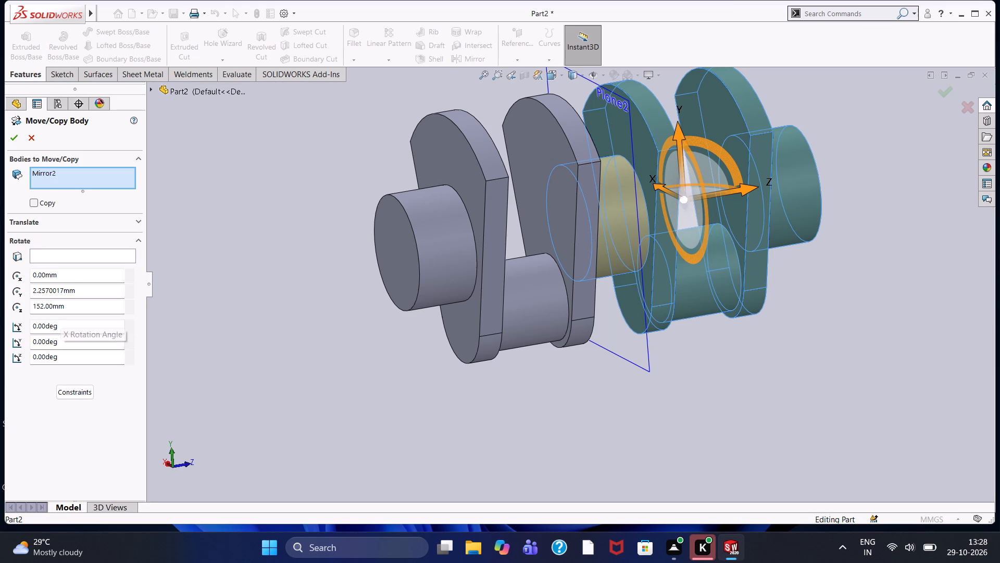
pyautogui.moveTo(60, 323); pyautogui.dragTo(0, 341)
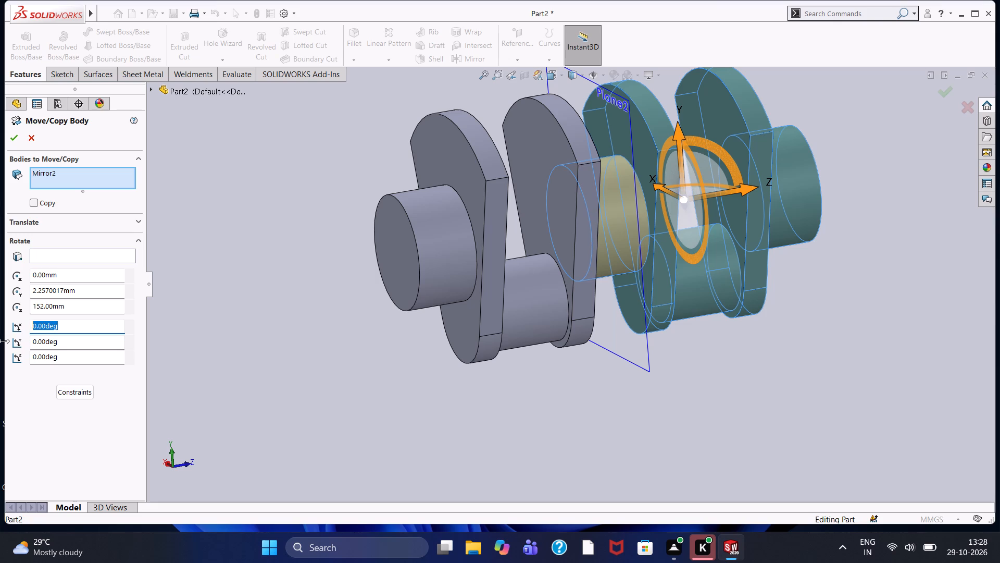
pyautogui.write('180')
pyautogui.press('Return')
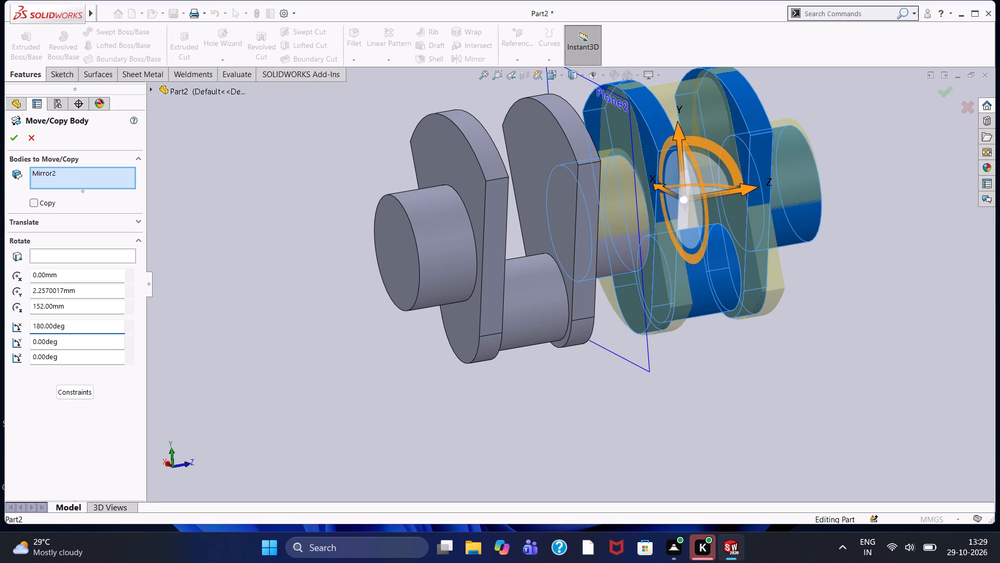
pyautogui.click(14, 142)
# Hide the reference plane through the middle journal between the two crank bodies.
pyautogui.moveTo(301, 272); pyautogui.dragTo(273, 277, button='middle')
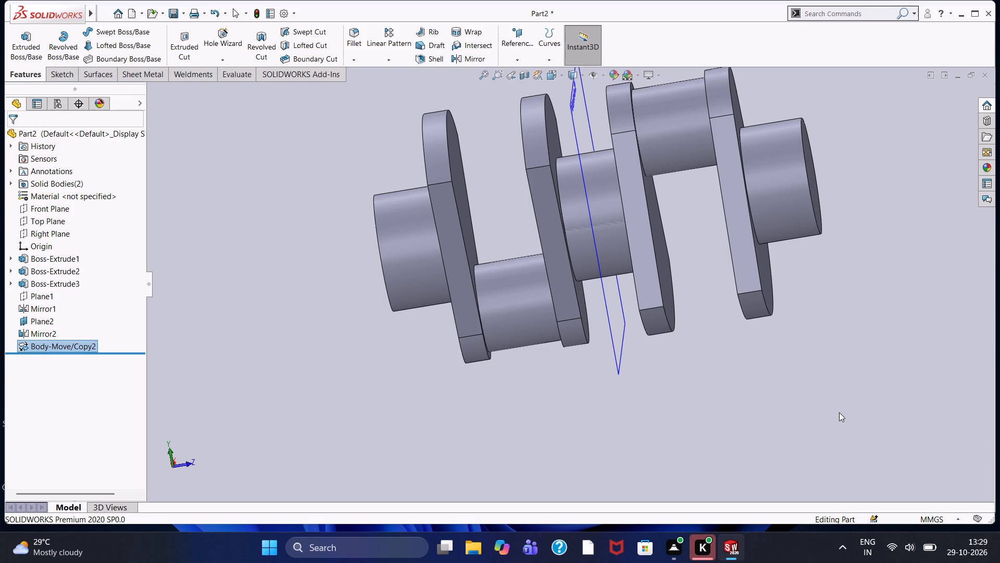
pyautogui.rightClick(43, 320)
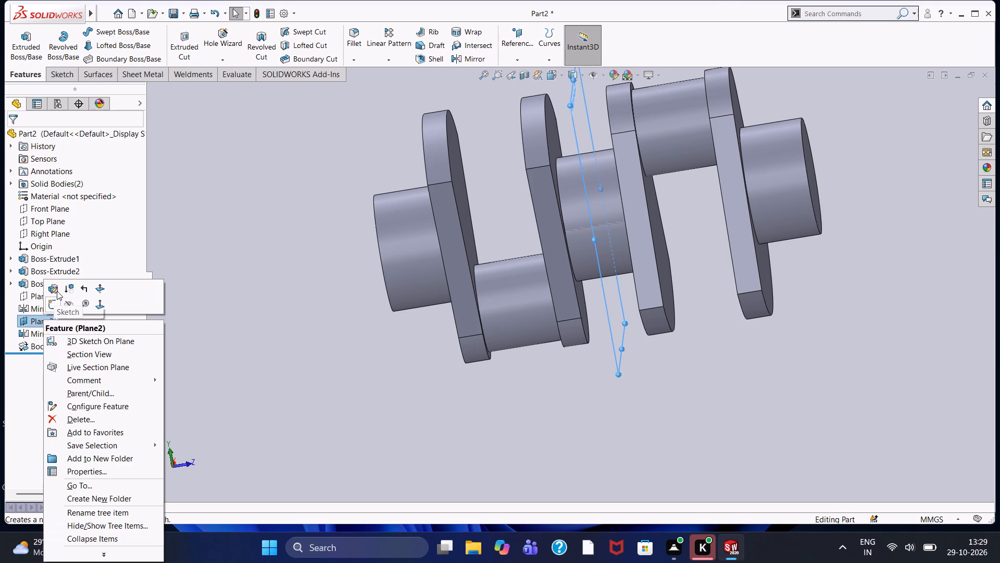
pyautogui.click(66, 301)
# Create a reference plane midway between the rotated body's outermost plate face and the end face of its outer journal.
pyautogui.click(513, 33)
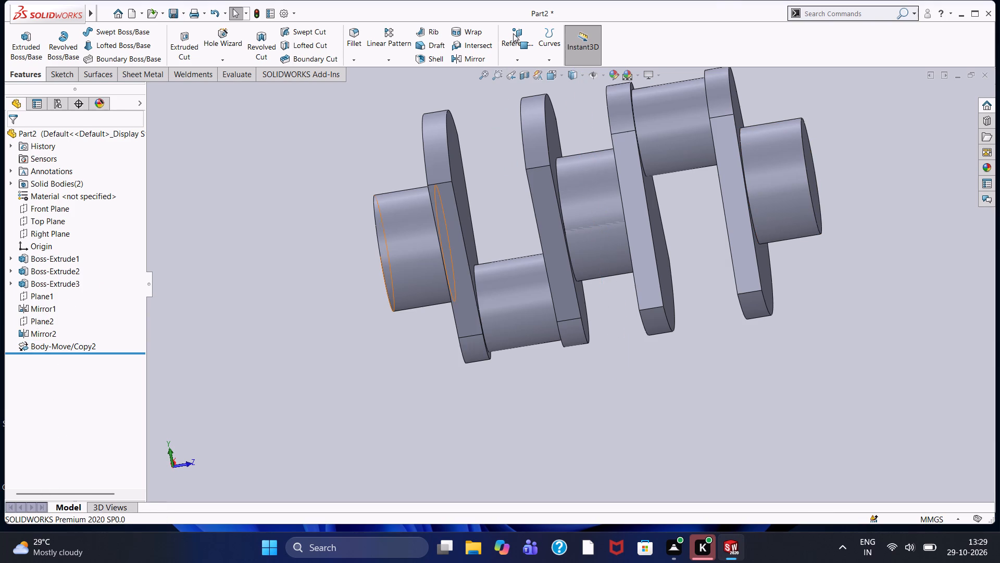
pyautogui.click(518, 70)
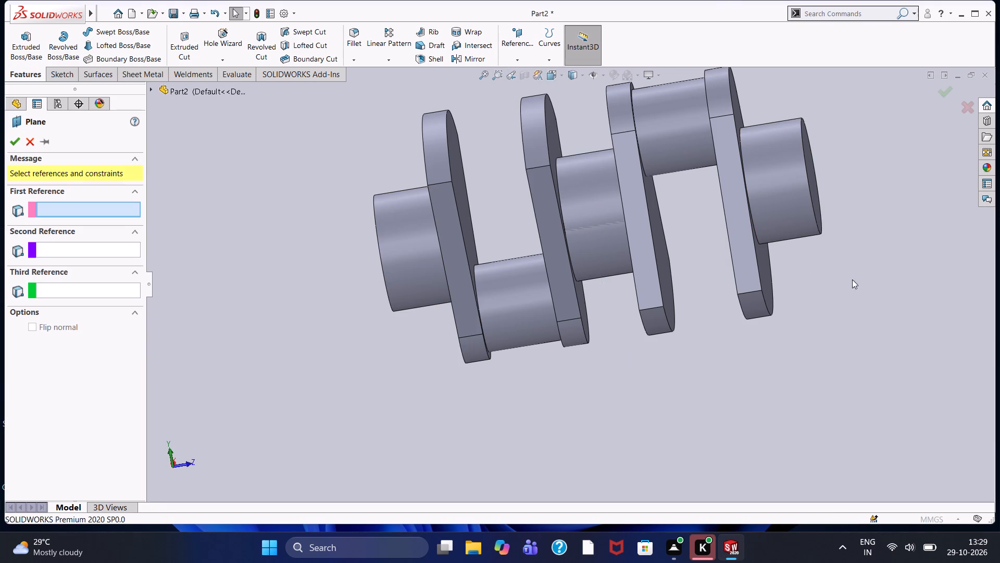
pyautogui.moveTo(860, 279); pyautogui.dragTo(845, 303, button='middle')
pyautogui.click(765, 289)
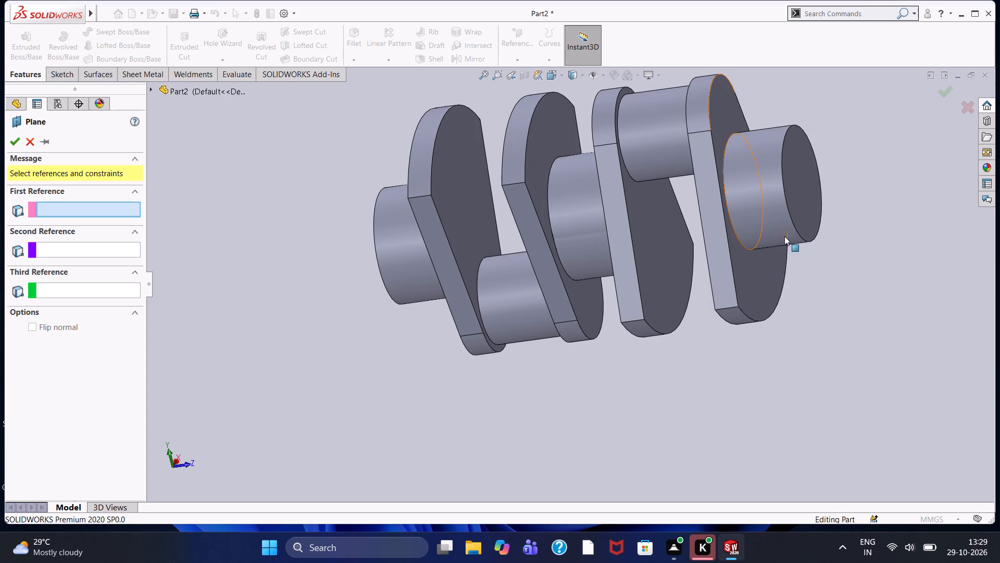
pyautogui.click(813, 171)
pyautogui.click(19, 140)
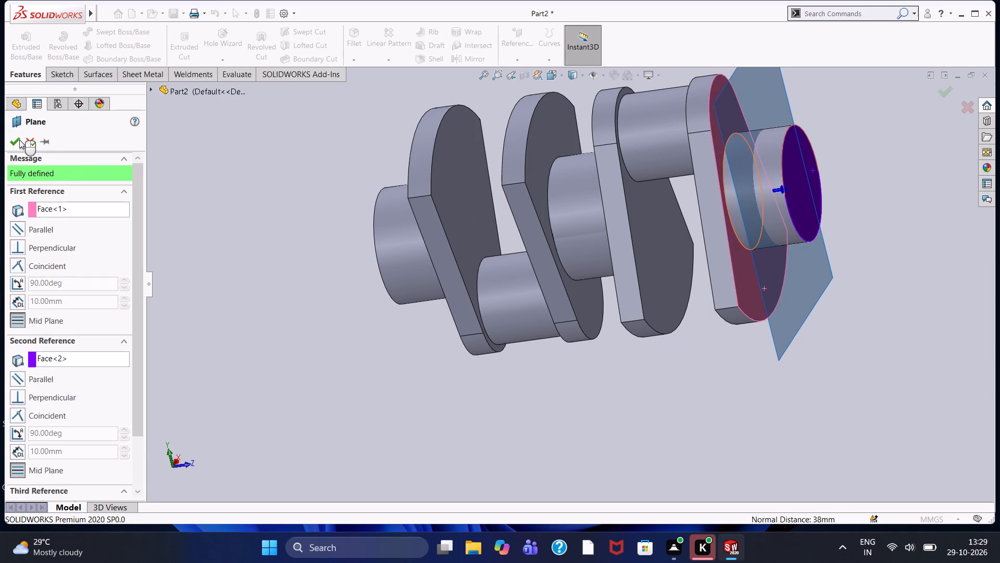
pyautogui.click(247, 211)
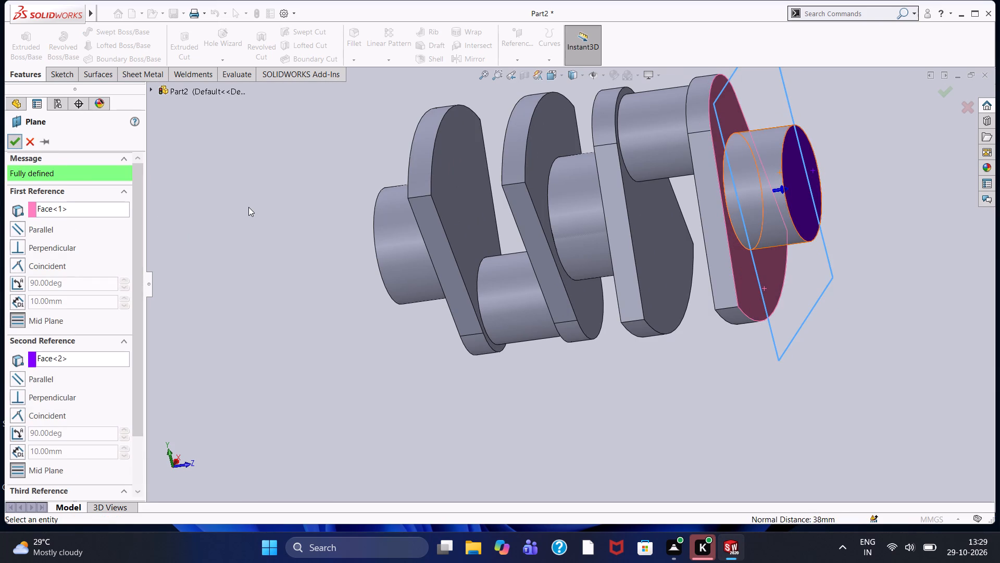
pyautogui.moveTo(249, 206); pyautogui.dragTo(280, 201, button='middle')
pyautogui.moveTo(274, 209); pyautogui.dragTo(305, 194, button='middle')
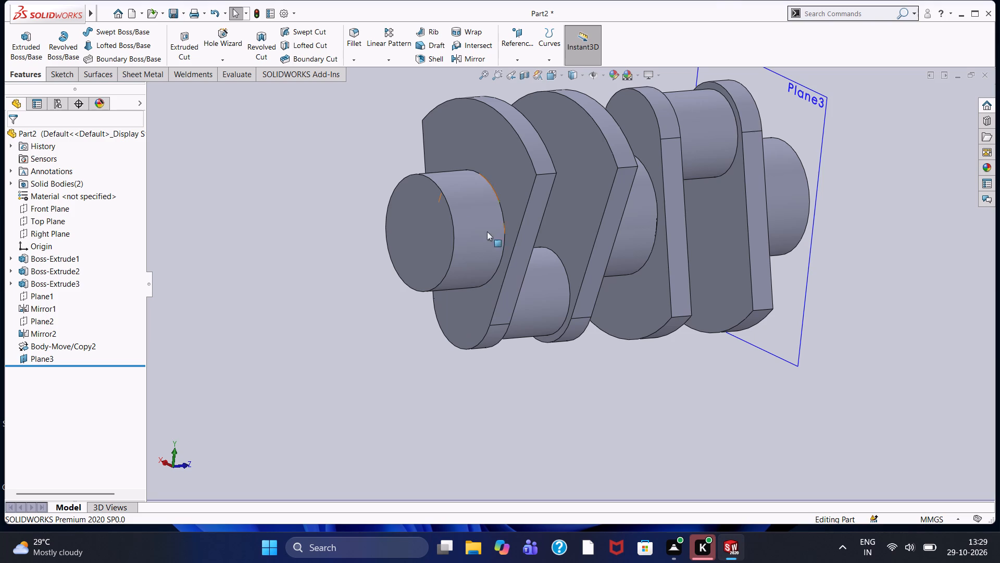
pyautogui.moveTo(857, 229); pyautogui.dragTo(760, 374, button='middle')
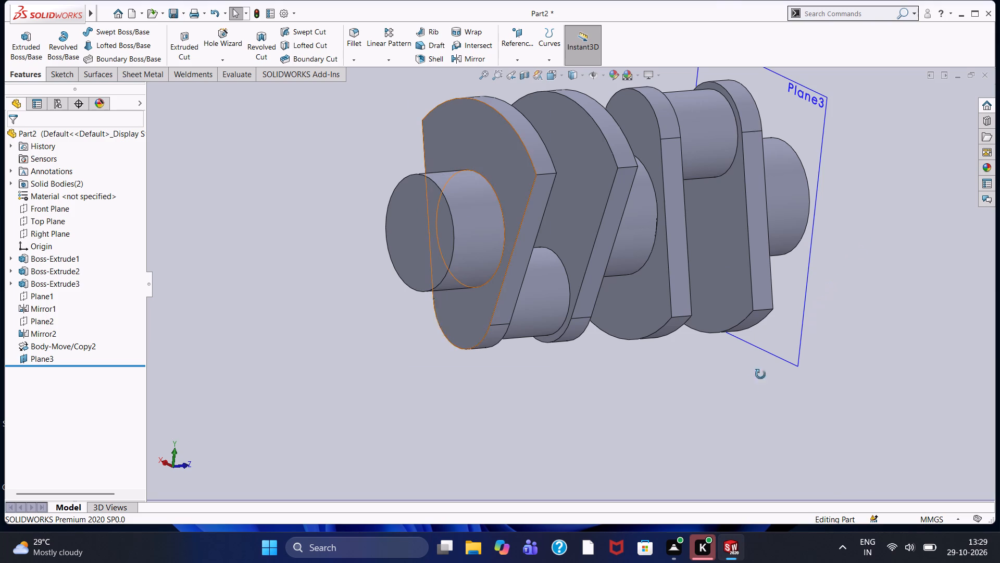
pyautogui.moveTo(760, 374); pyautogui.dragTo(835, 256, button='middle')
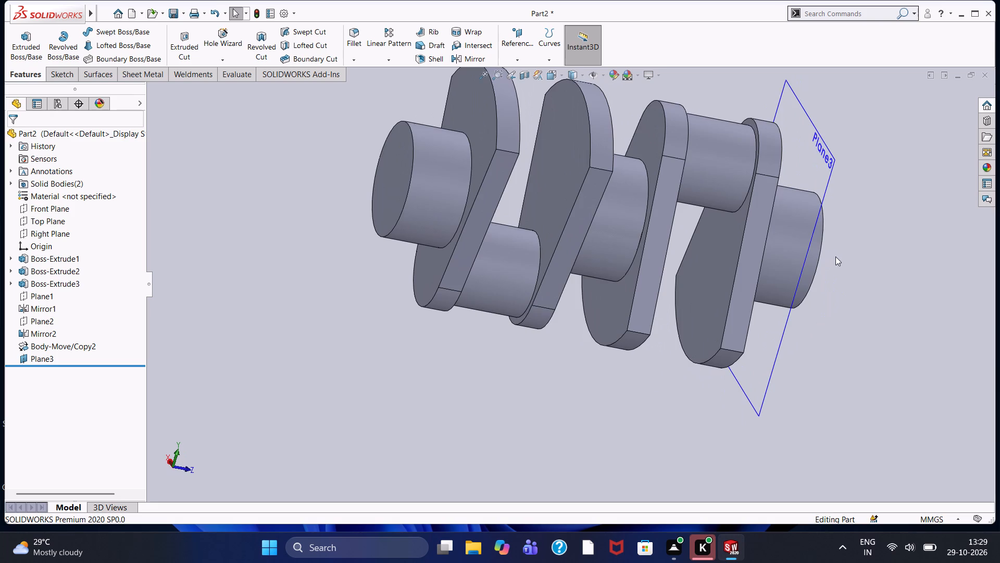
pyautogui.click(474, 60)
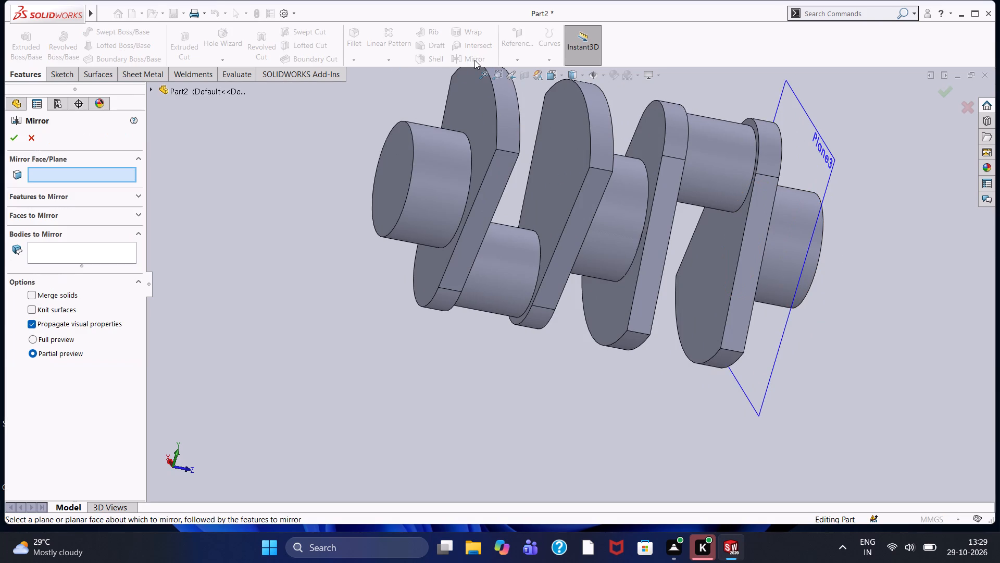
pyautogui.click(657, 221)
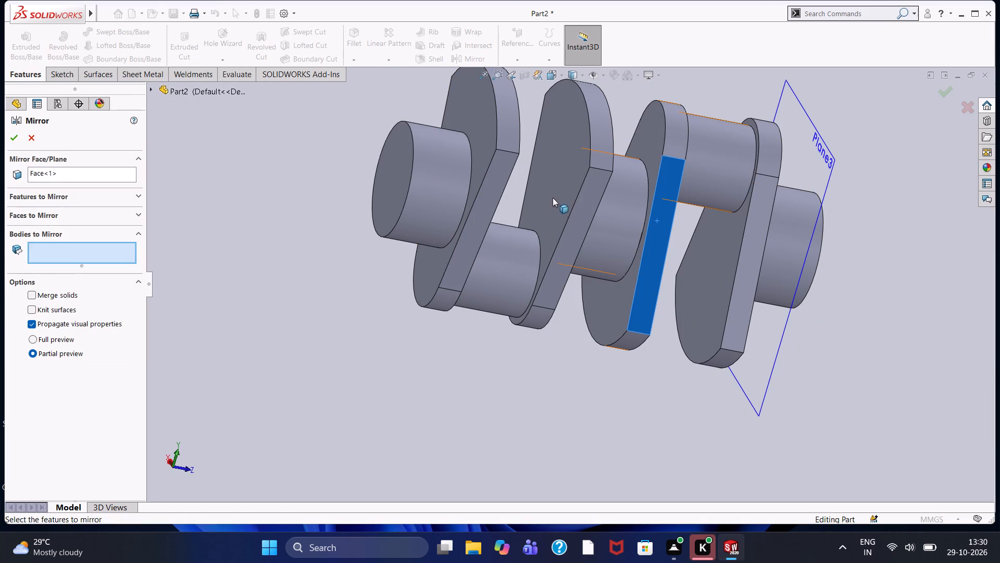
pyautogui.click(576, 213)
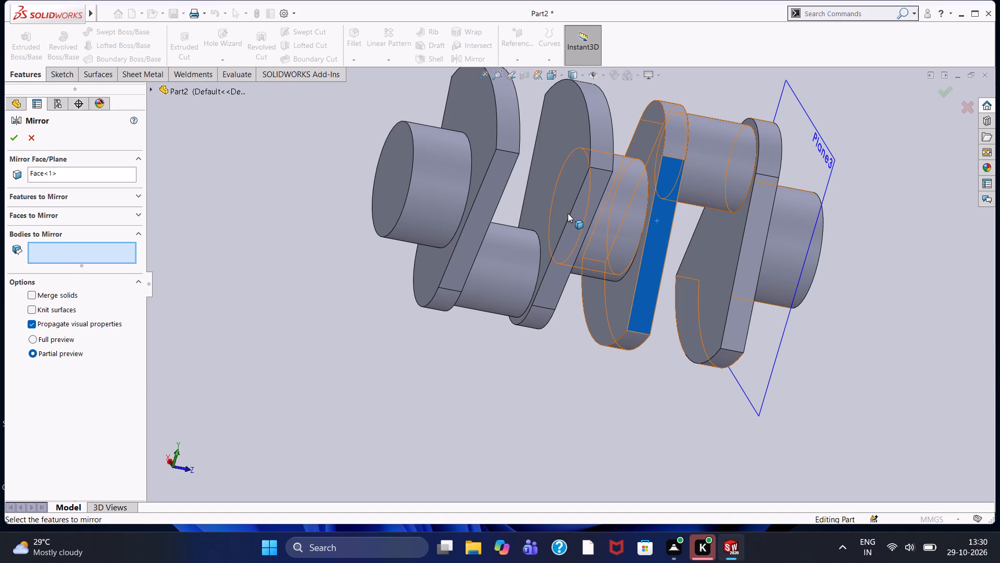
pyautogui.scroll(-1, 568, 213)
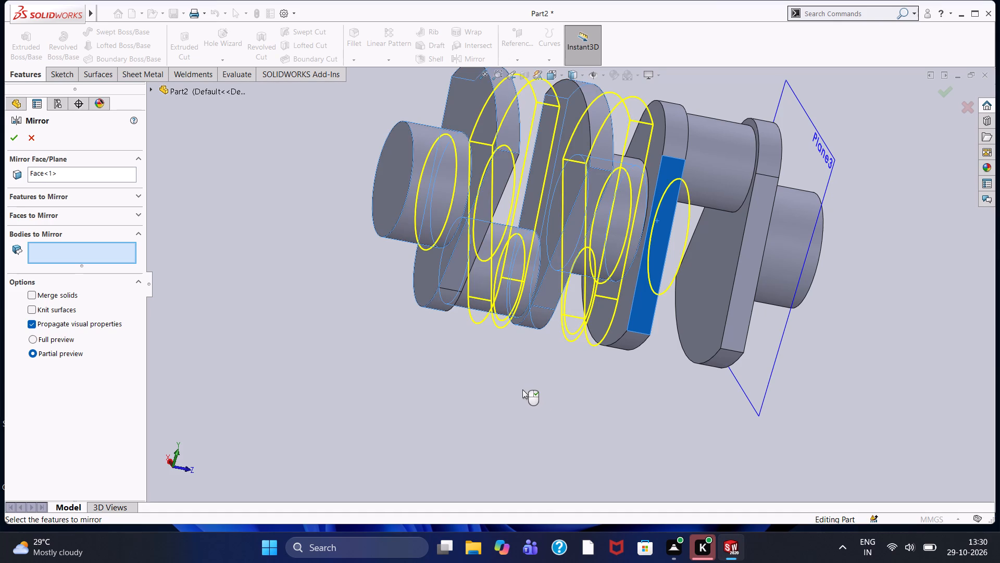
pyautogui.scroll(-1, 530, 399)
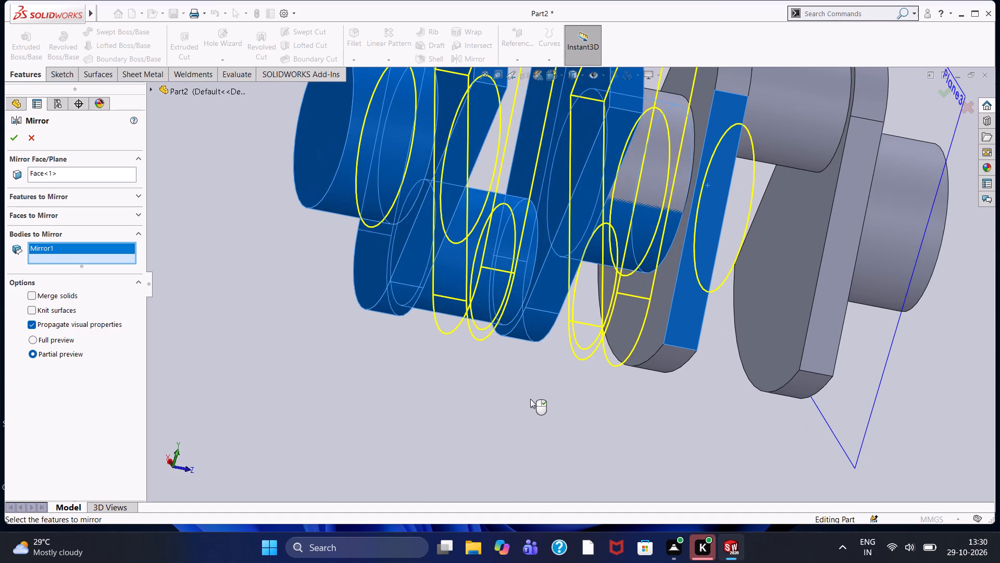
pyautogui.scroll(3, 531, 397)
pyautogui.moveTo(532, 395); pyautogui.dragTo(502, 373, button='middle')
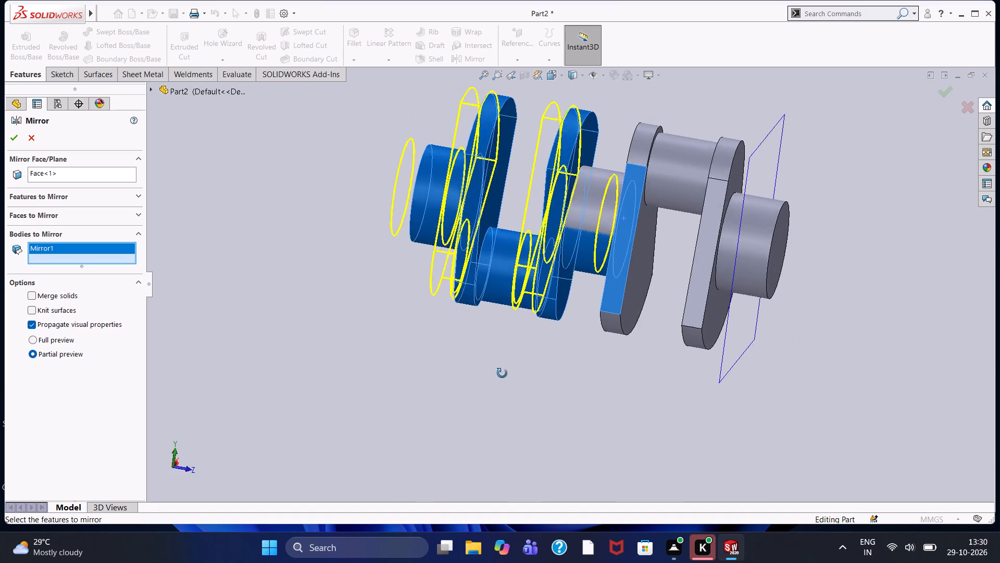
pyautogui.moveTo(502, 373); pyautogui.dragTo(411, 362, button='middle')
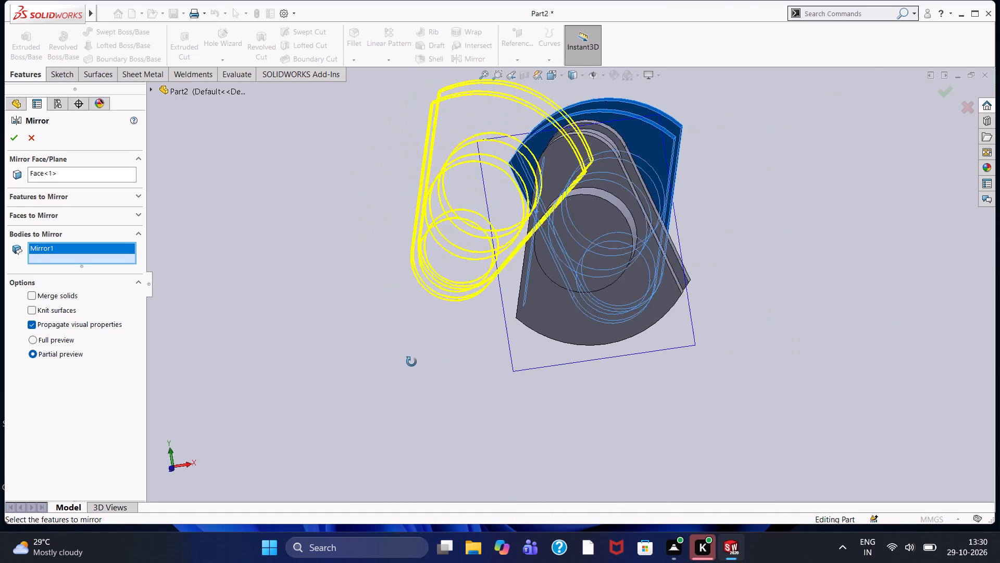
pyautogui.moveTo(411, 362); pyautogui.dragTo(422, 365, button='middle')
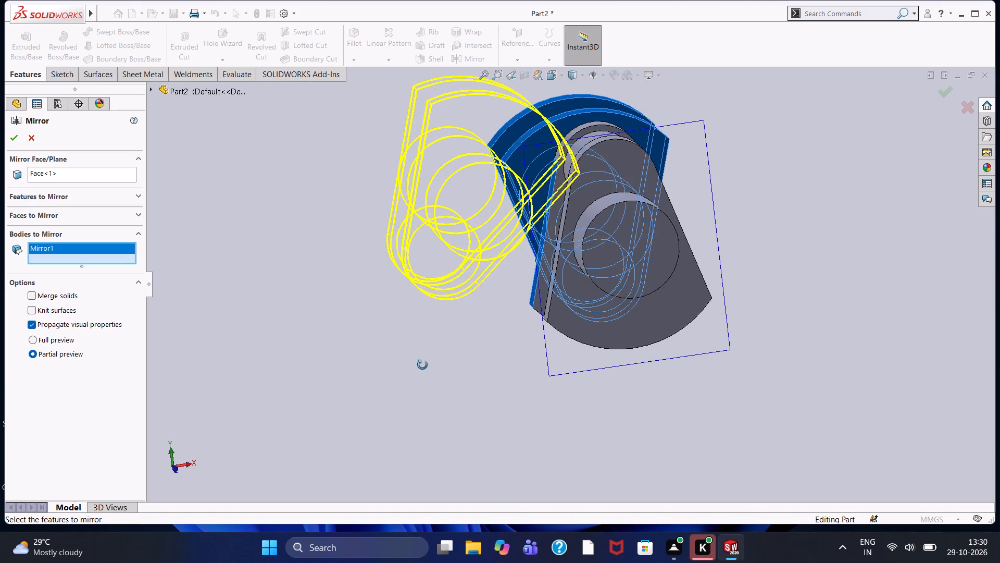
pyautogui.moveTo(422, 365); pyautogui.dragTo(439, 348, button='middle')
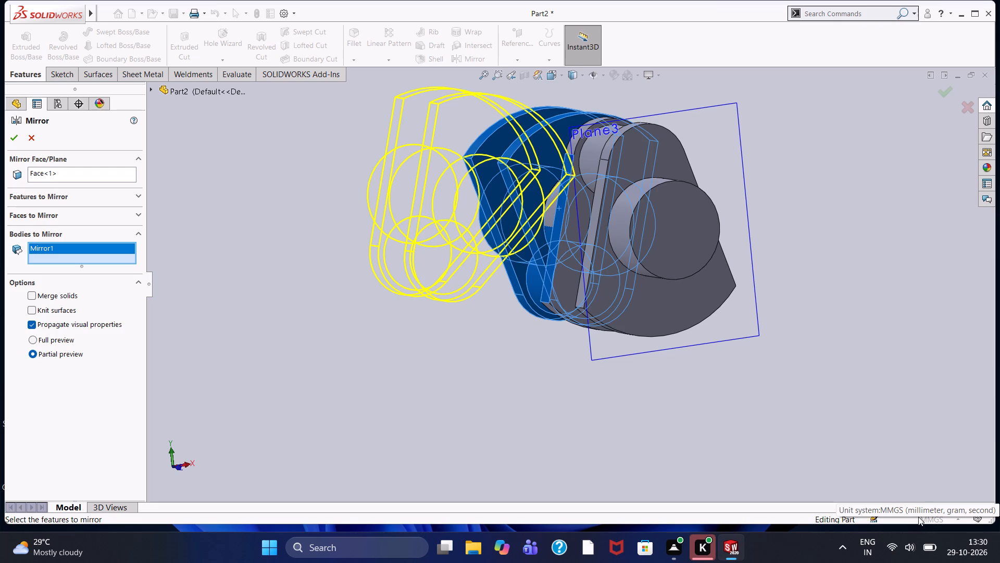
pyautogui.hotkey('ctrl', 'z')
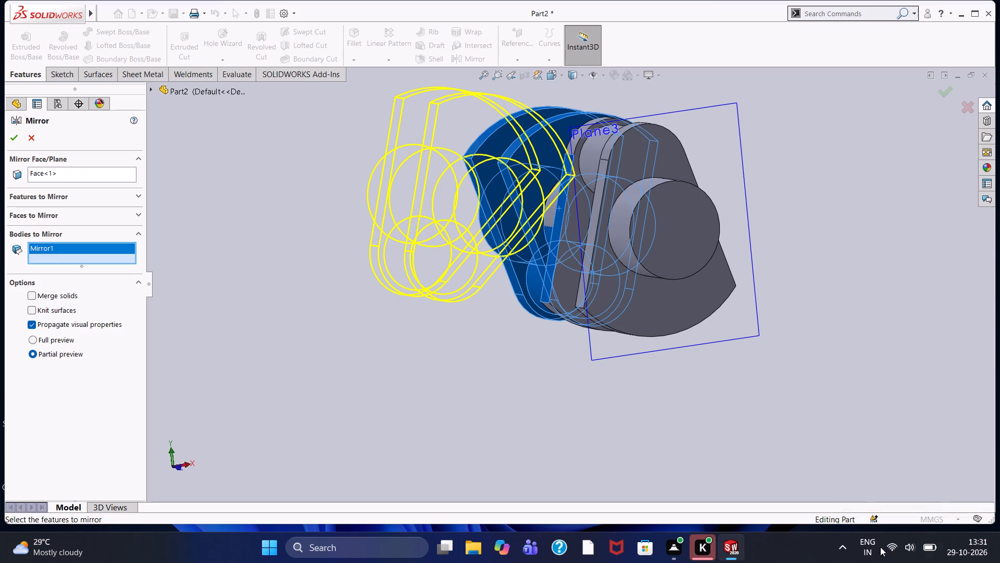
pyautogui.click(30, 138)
# Mirror both crank bodies about the reference plane through the rotated body's outer journal, leaving Merge solids off.
pyautogui.moveTo(387, 288); pyautogui.dragTo(438, 303, button='middle')
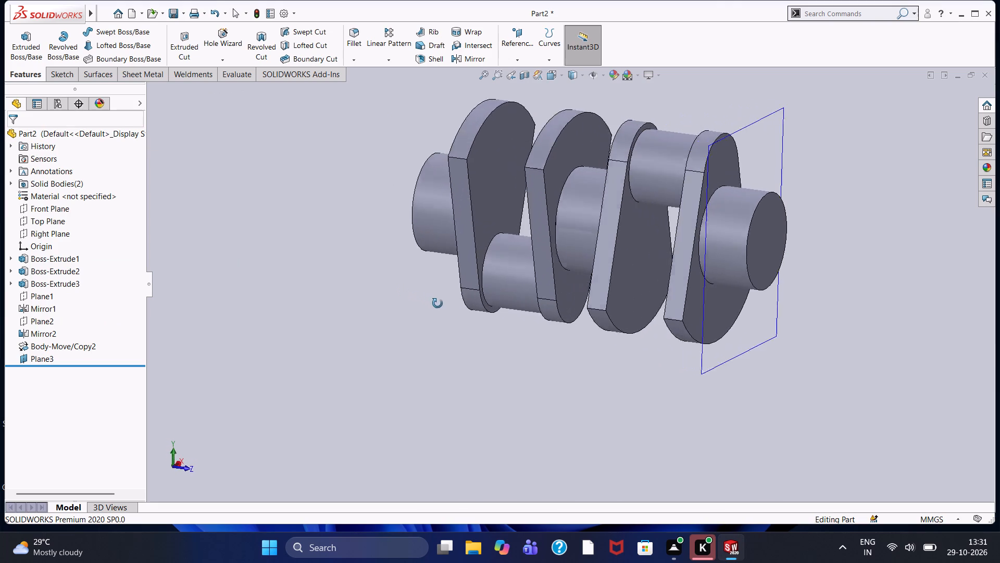
pyautogui.moveTo(438, 303); pyautogui.dragTo(491, 324, button='middle')
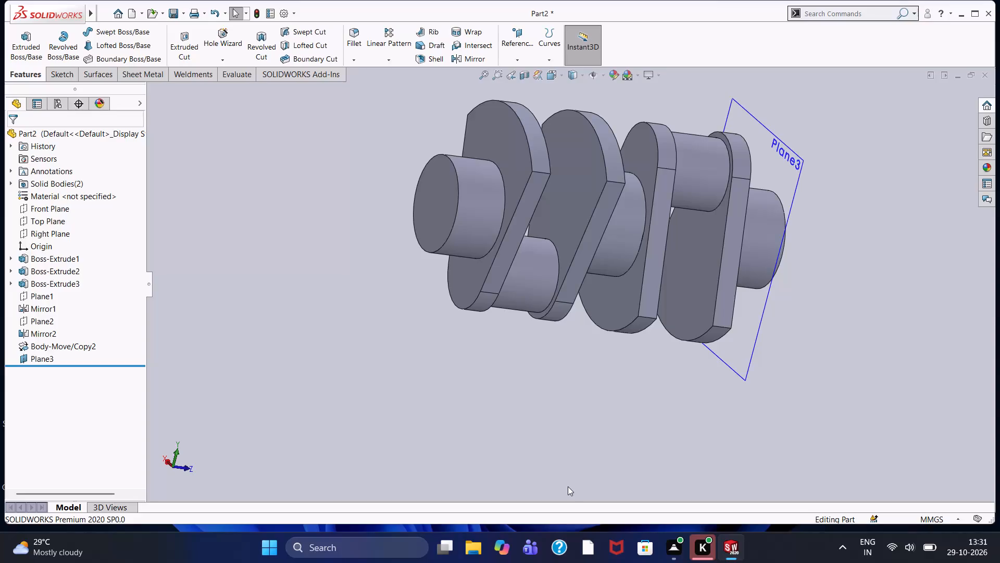
pyautogui.moveTo(414, 399); pyautogui.dragTo(405, 392, button='middle')
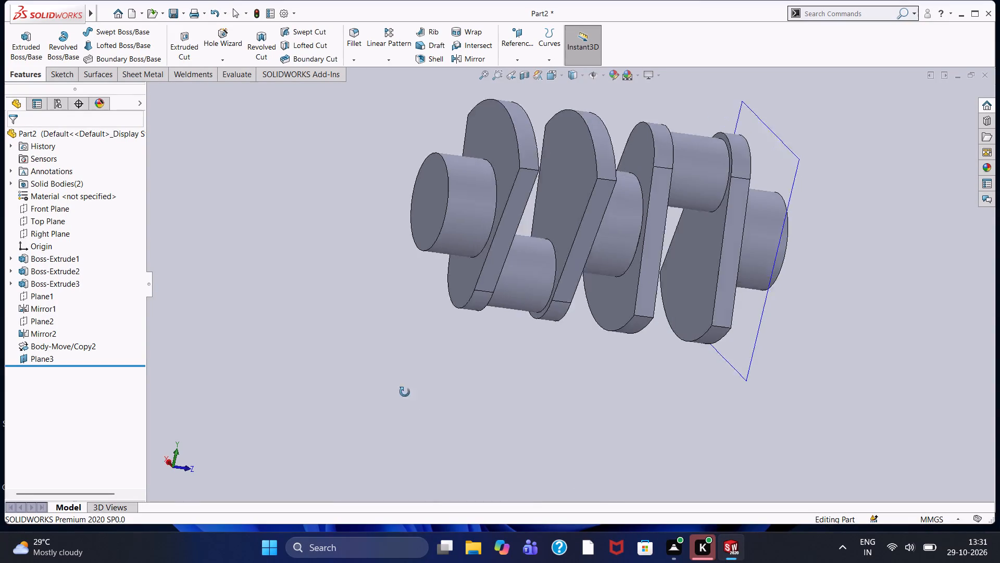
pyautogui.moveTo(405, 392); pyautogui.dragTo(376, 368, button='middle')
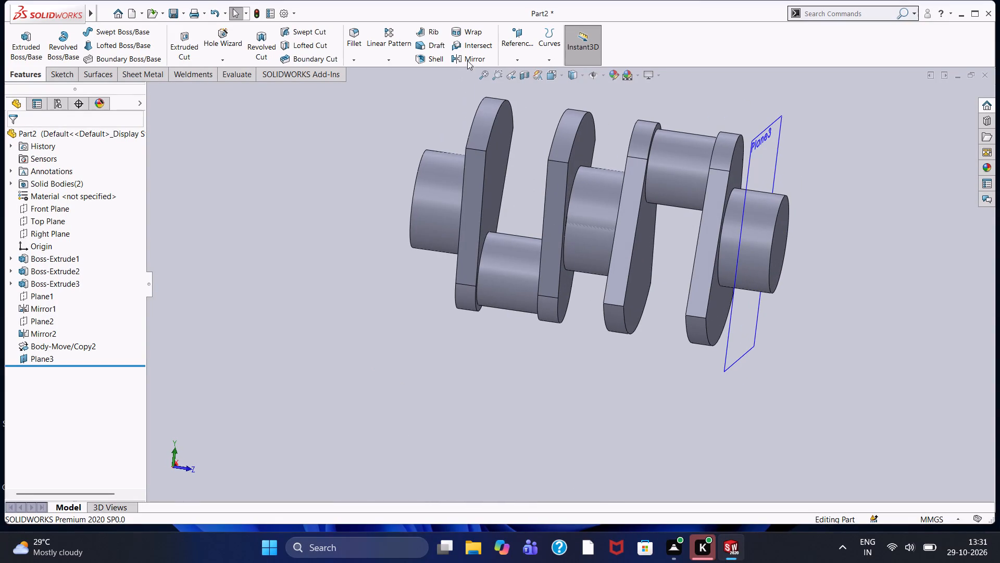
pyautogui.click(468, 59)
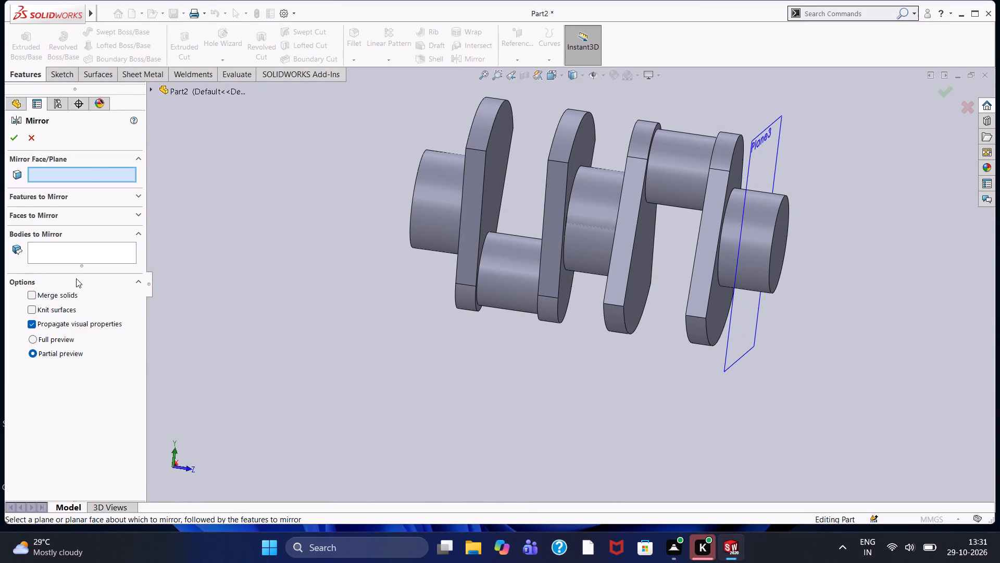
pyautogui.click(765, 143)
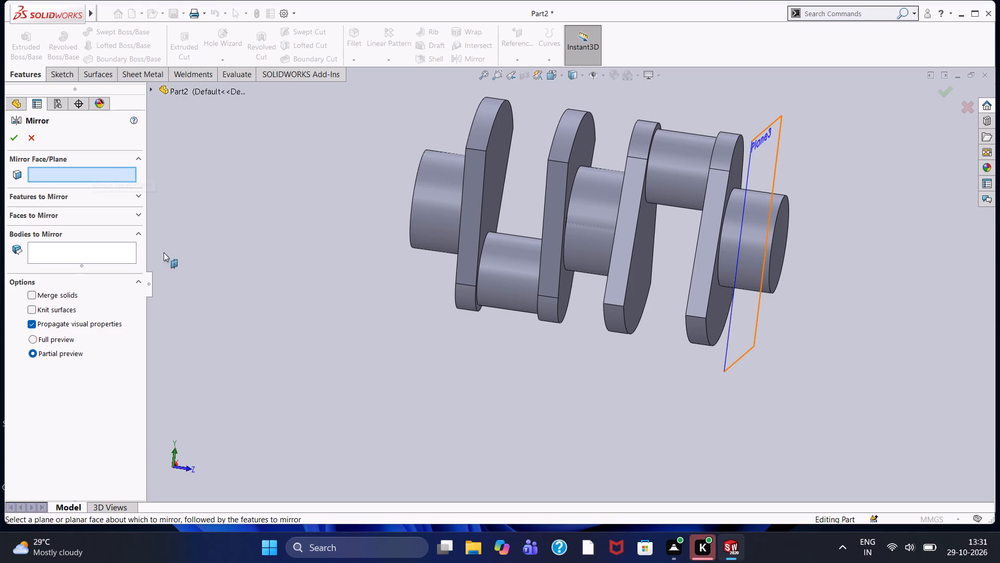
pyautogui.click(98, 177)
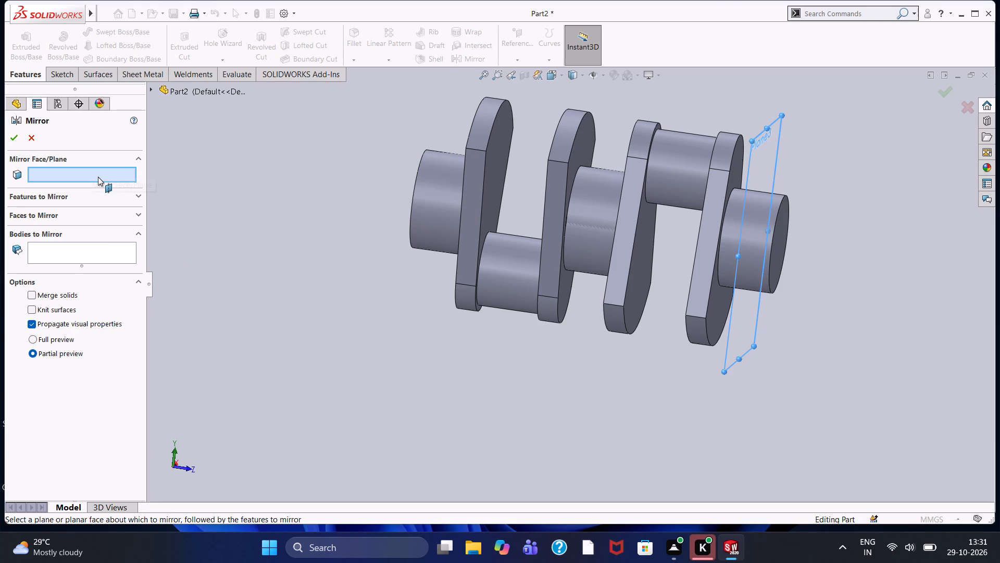
pyautogui.click(98, 253)
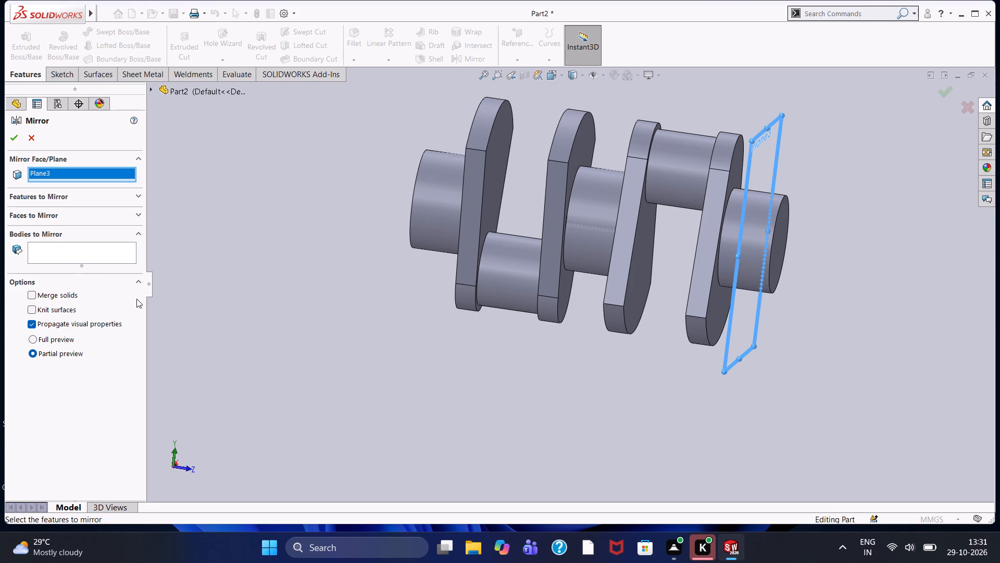
pyautogui.click(673, 165)
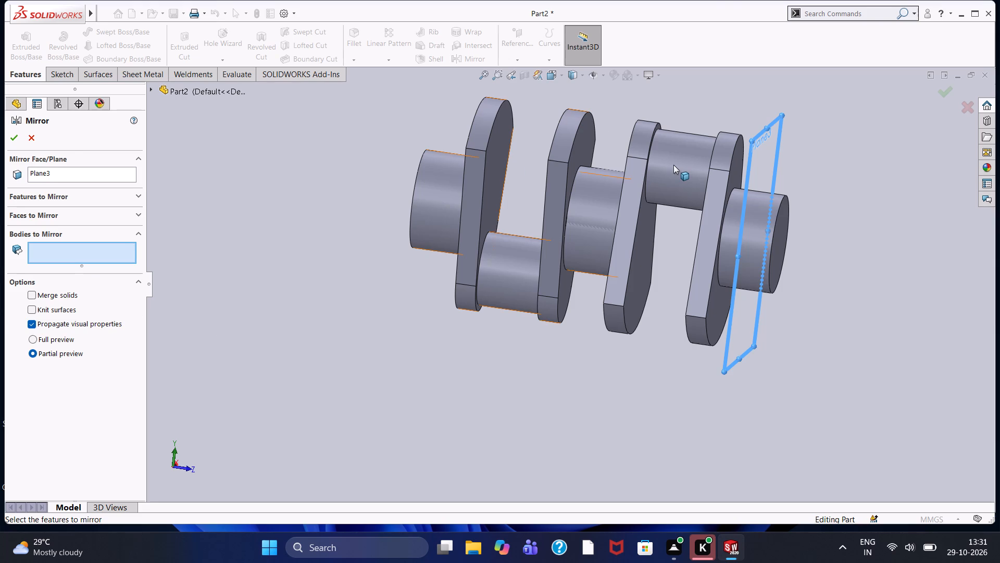
pyautogui.click(555, 199)
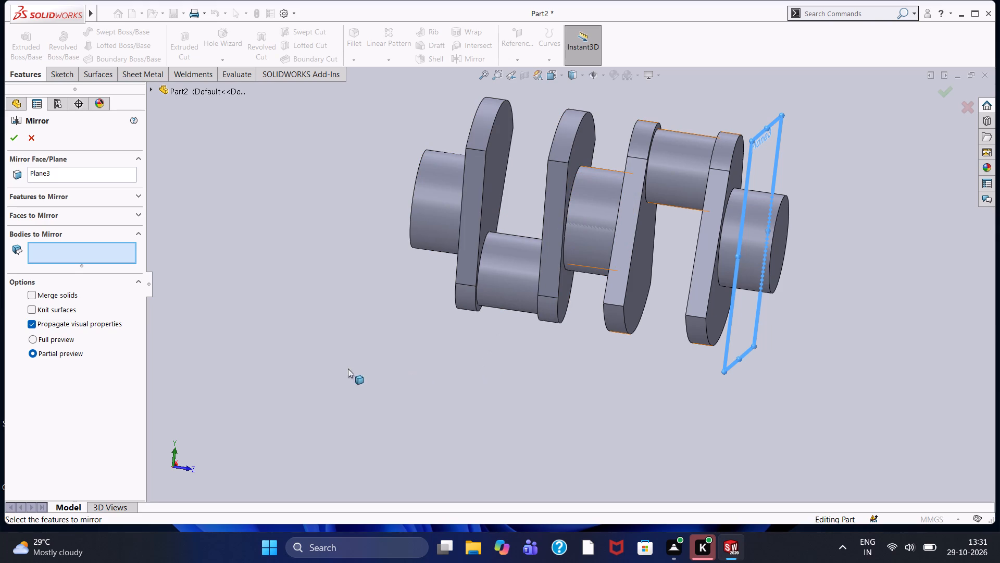
pyautogui.scroll(-1, 757, 388)
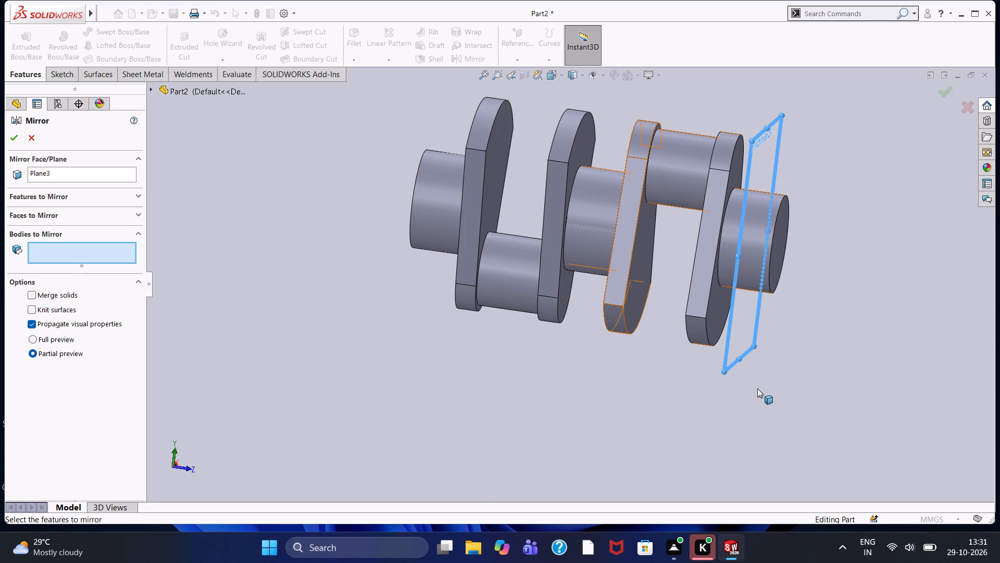
pyautogui.scroll(2, 764, 385)
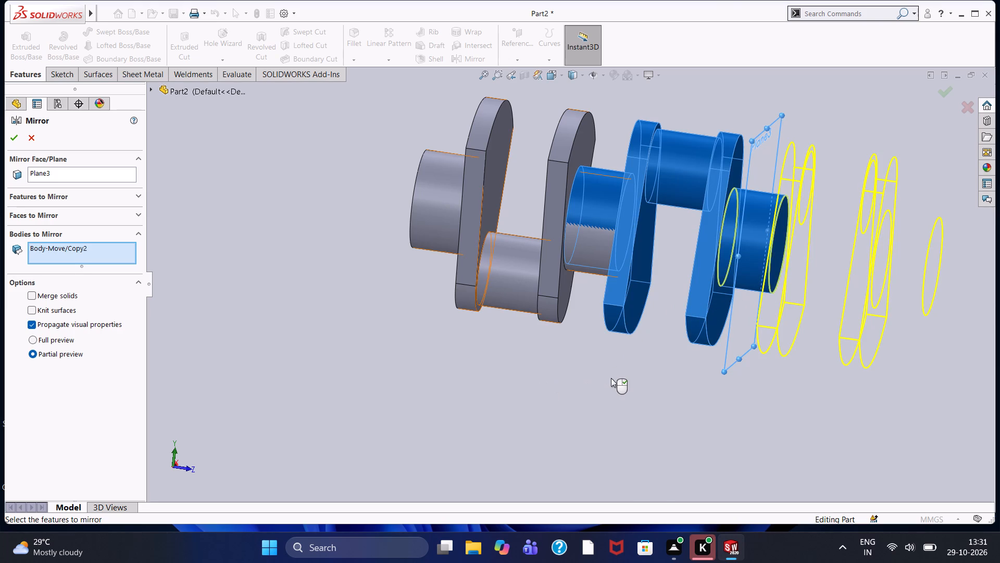
pyautogui.scroll(2, 611, 378)
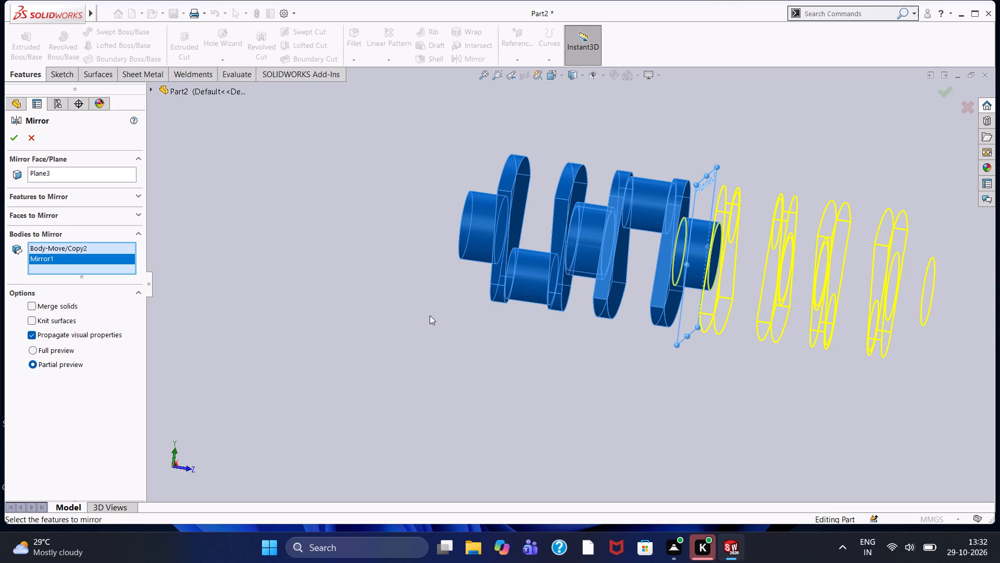
pyautogui.click(12, 145)
# Hide the reference plane through the crankshaft's central journal.
pyautogui.moveTo(294, 259); pyautogui.dragTo(333, 281, button='middle')
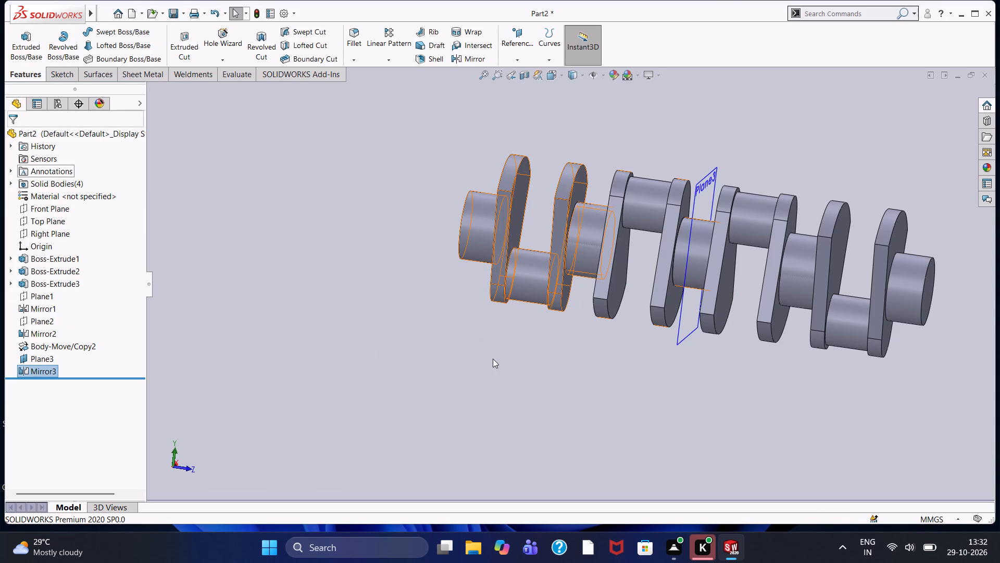
pyautogui.moveTo(528, 349); pyautogui.dragTo(482, 327, button='middle')
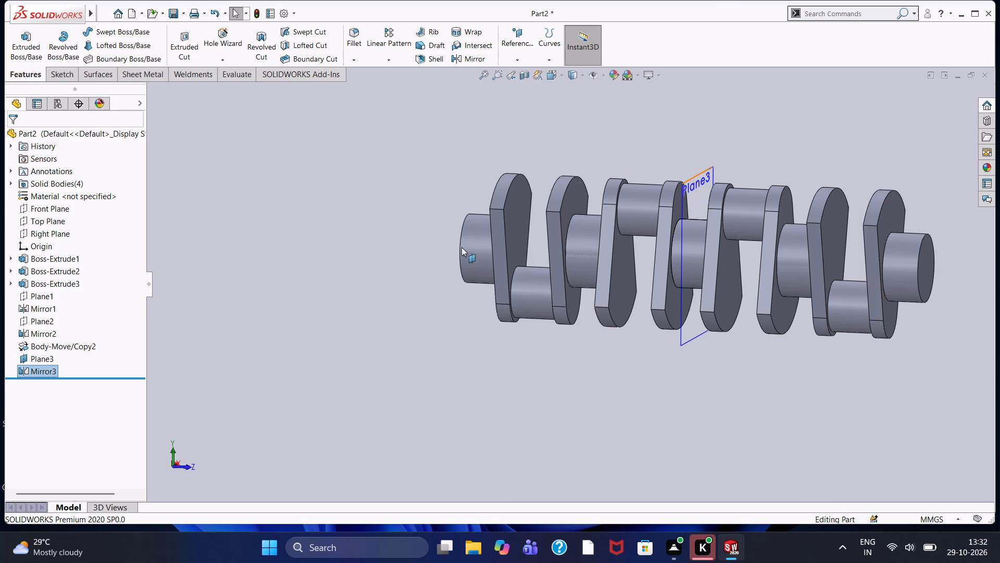
pyautogui.rightClick(35, 356)
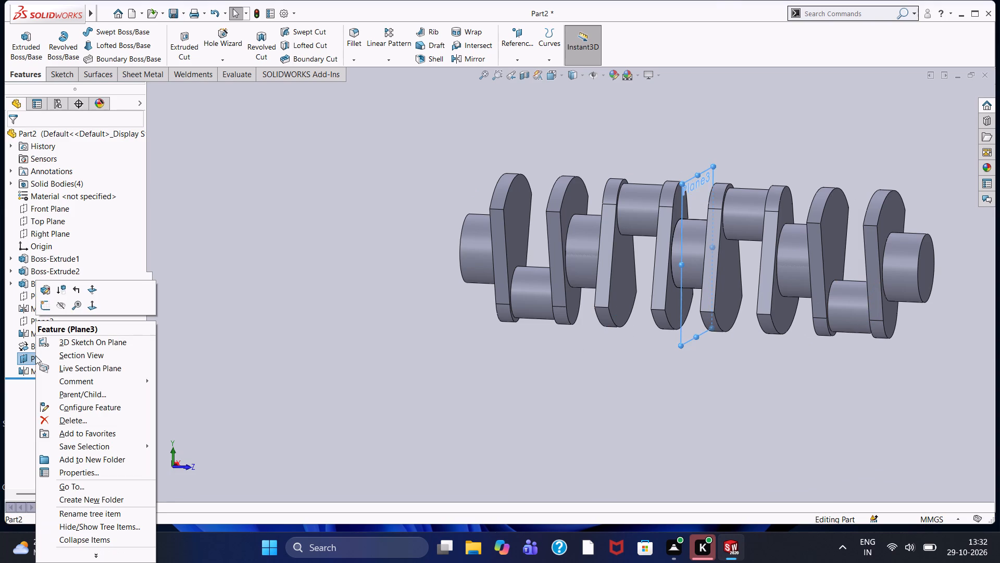
pyautogui.click(58, 310)
pyautogui.click(393, 297)
# Sketch a 35 mm diameter circle centred on the origin on the end face of the original crank body's outer journal.
pyautogui.moveTo(384, 292); pyautogui.dragTo(418, 321, button='middle')
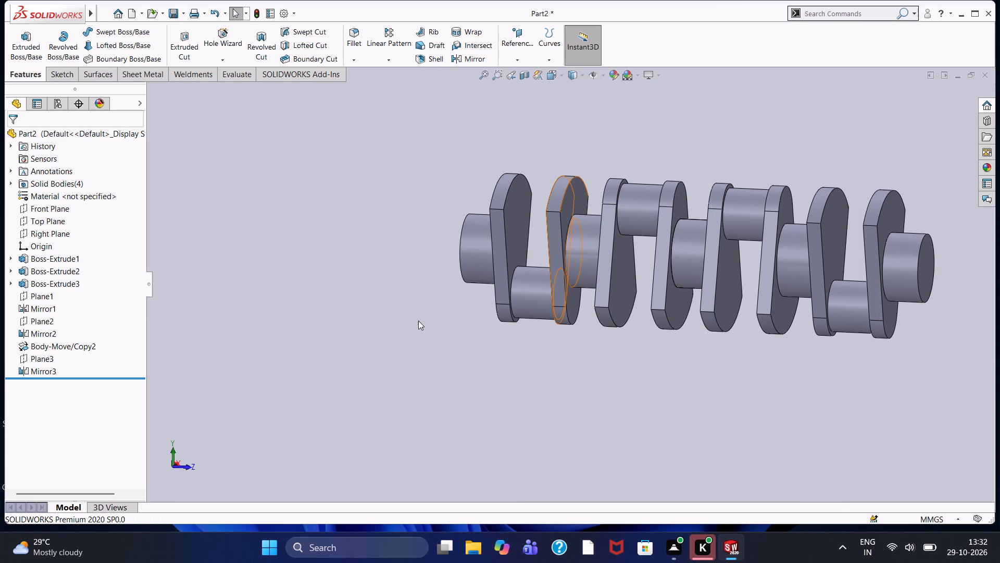
pyautogui.moveTo(418, 321); pyautogui.dragTo(422, 323, button='middle')
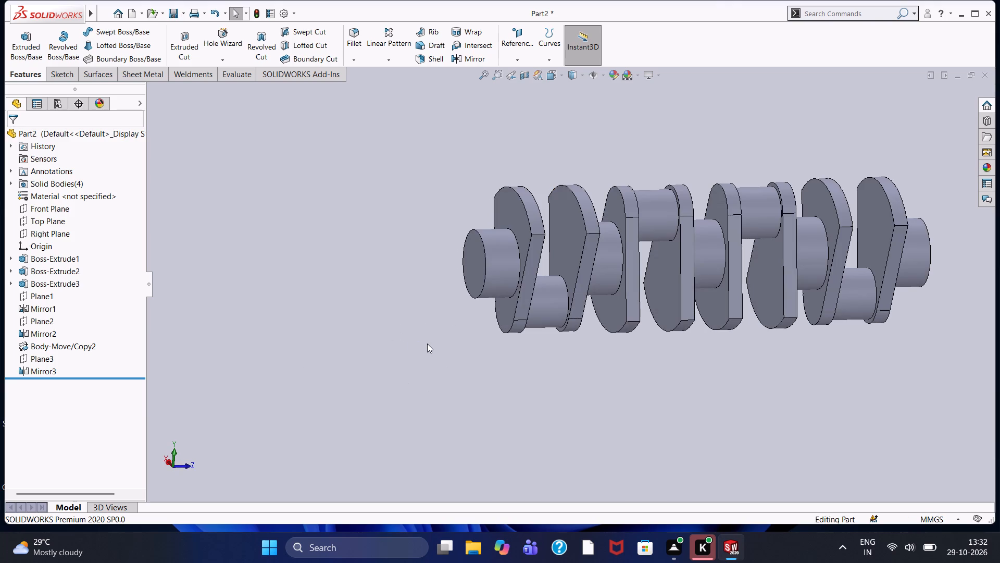
pyautogui.moveTo(390, 288); pyautogui.dragTo(466, 318, button='middle')
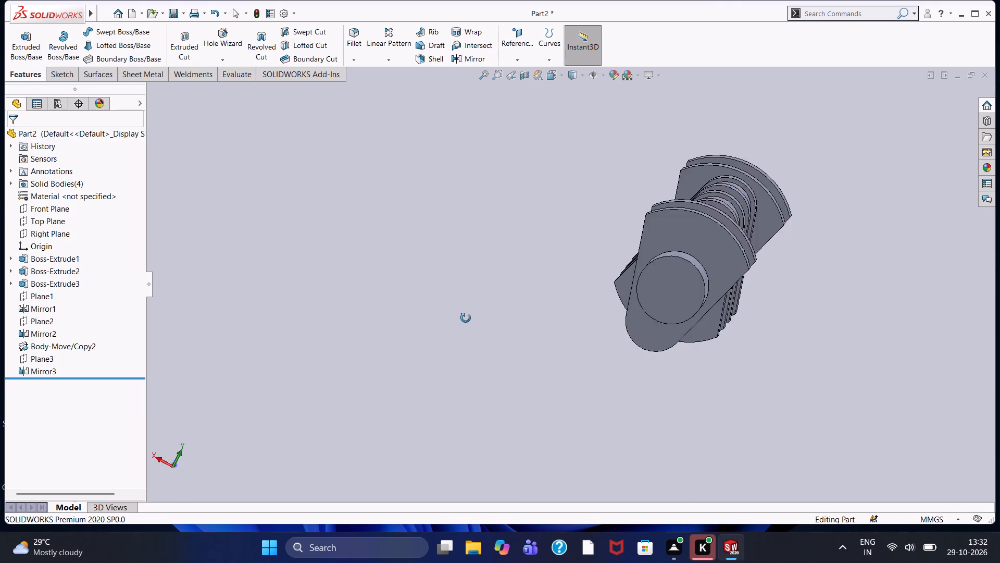
pyautogui.moveTo(466, 318); pyautogui.dragTo(467, 317, button='middle')
pyautogui.click(670, 284)
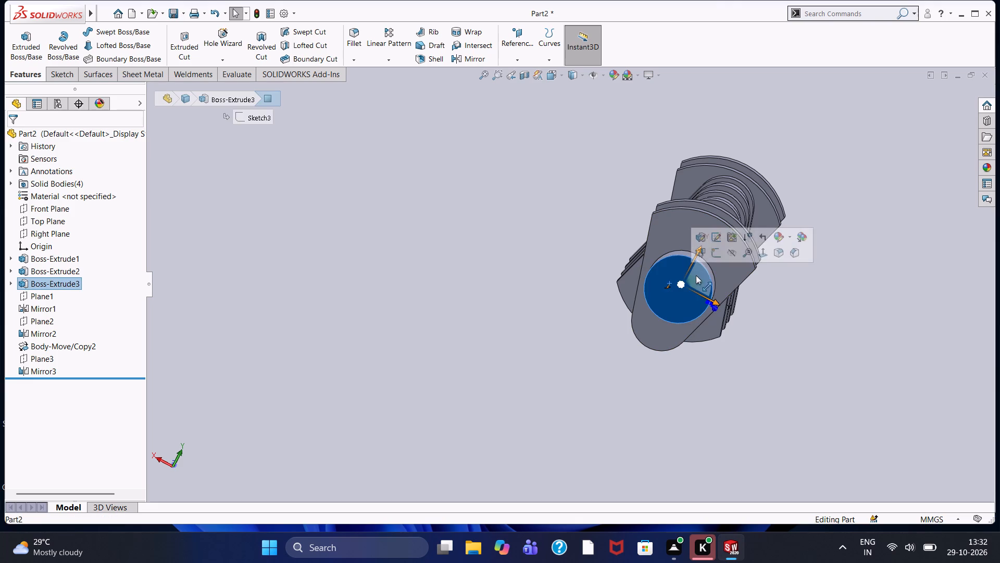
pyautogui.click(719, 254)
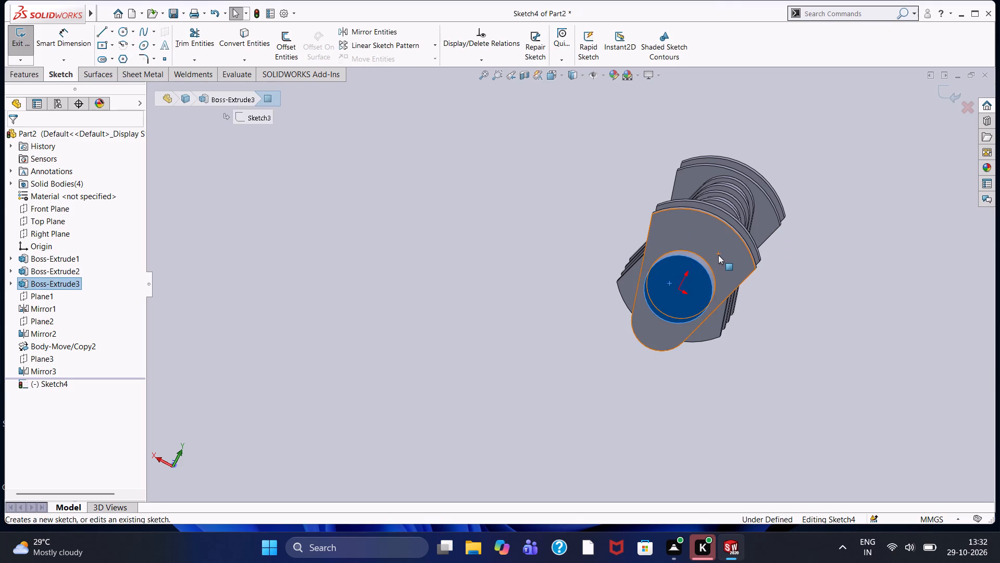
pyautogui.hotkey('ctrl', '8')
pyautogui.click(343, 258)
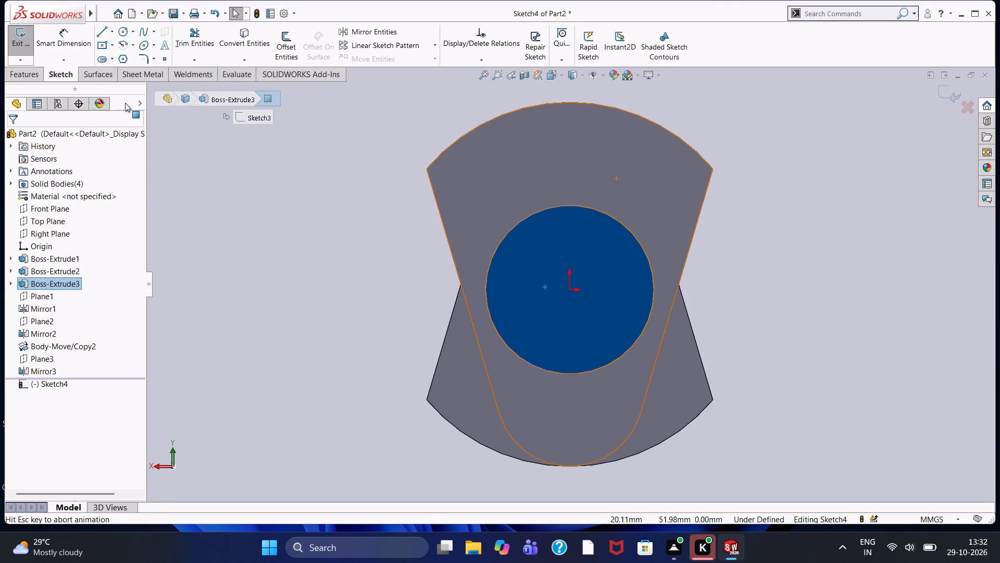
pyautogui.click(124, 33)
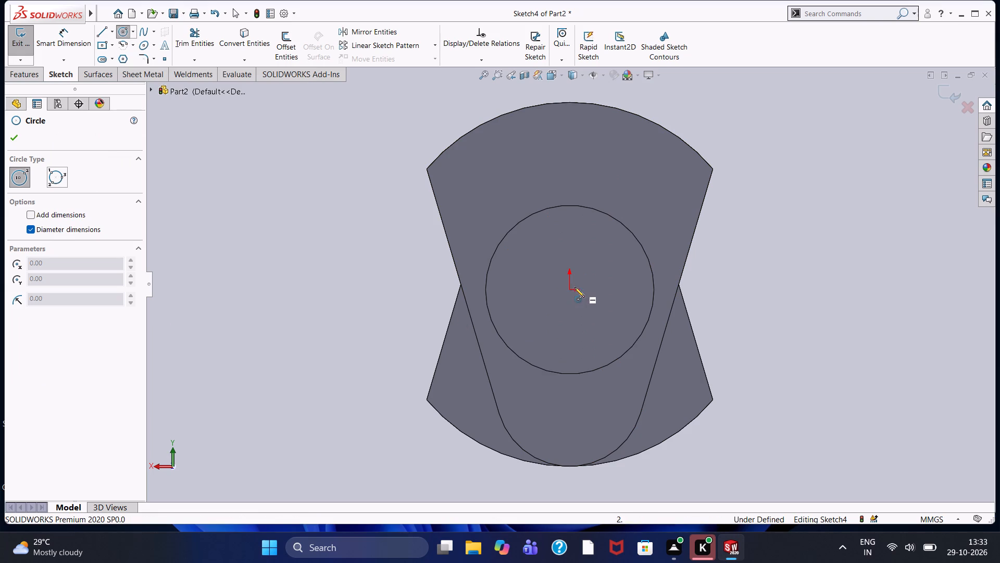
pyautogui.click(570, 289)
pyautogui.write('35')
pyautogui.press('Return')
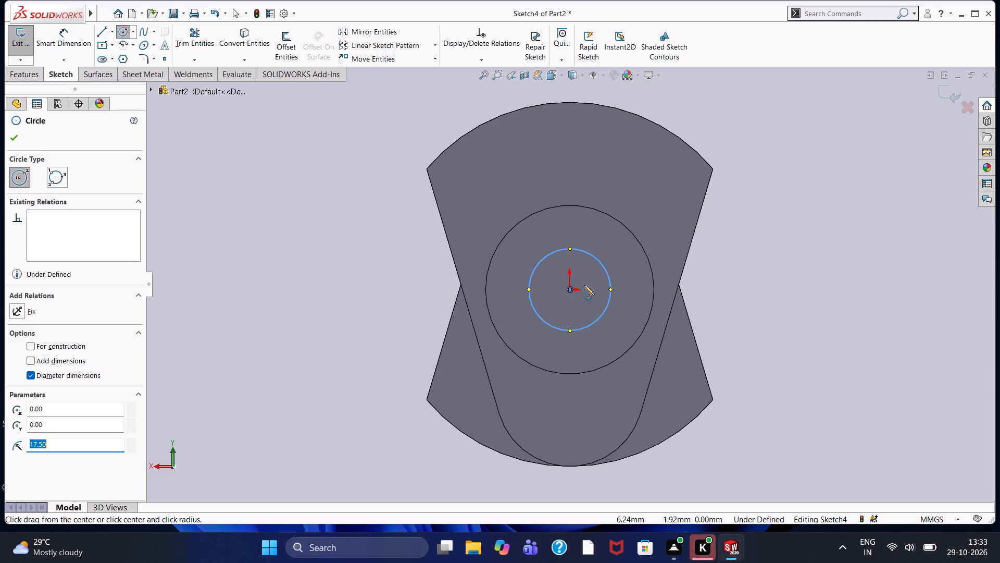
# Extrude the 35 mm circle 80 mm outward from the outer journal's end face, with Merge result on.
pyautogui.click(21, 75)
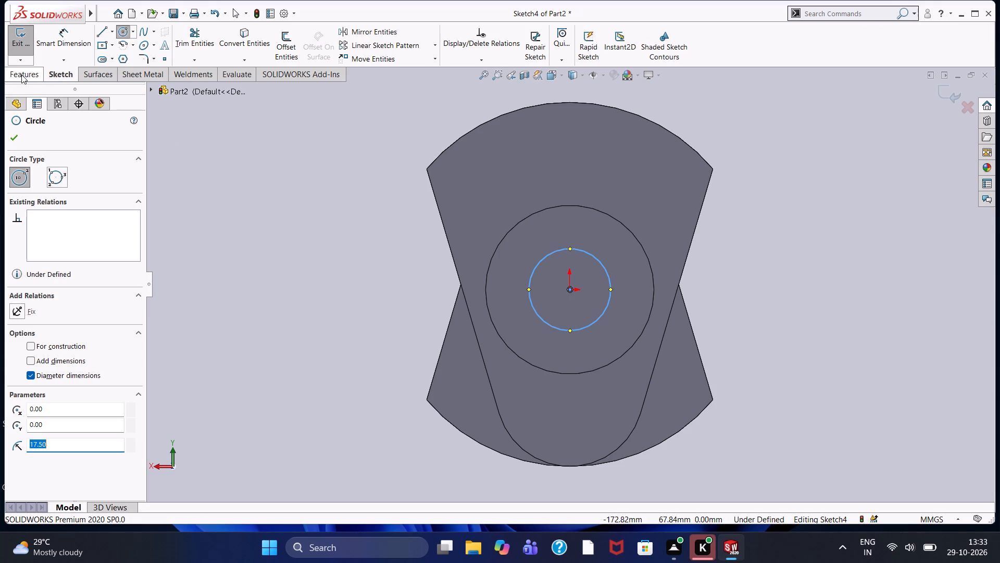
pyautogui.click(28, 44)
pyautogui.moveTo(344, 245); pyautogui.dragTo(310, 261, button='middle')
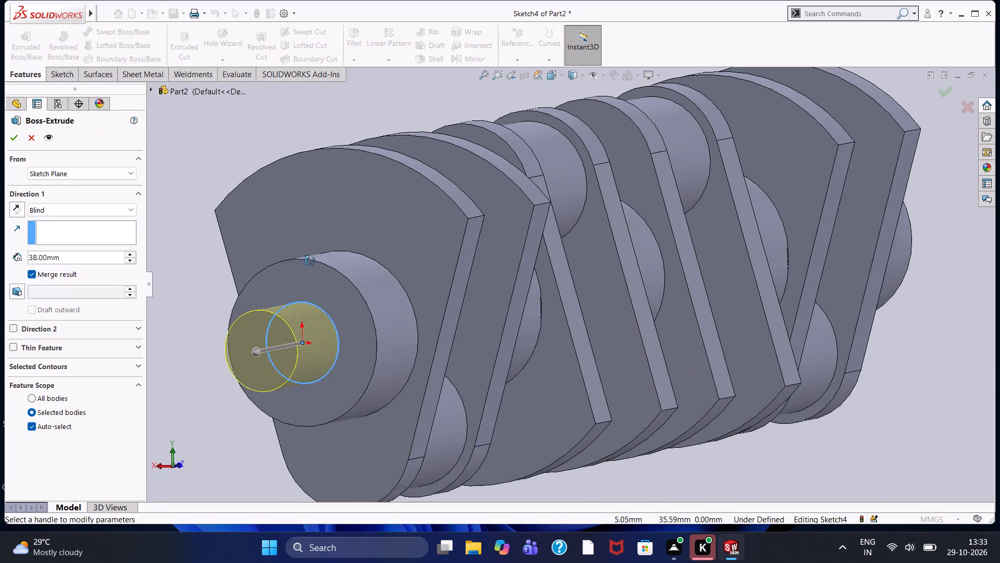
pyautogui.moveTo(310, 261); pyautogui.dragTo(309, 261, button='middle')
pyautogui.moveTo(103, 253); pyautogui.dragTo(0, 279)
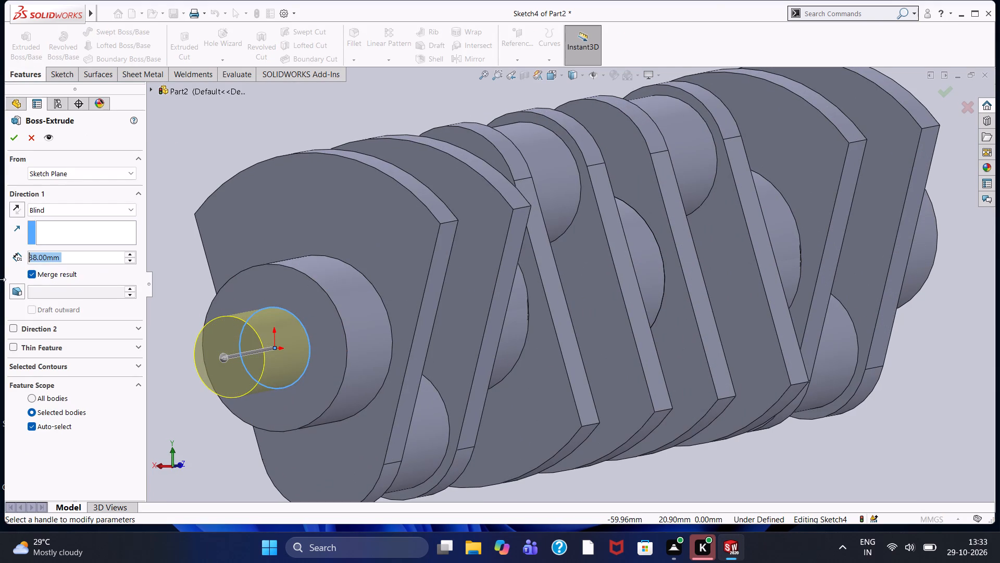
pyautogui.press('8')
pyautogui.press('0')
pyautogui.press('Return')
pyautogui.scroll(-1, 254, 319)
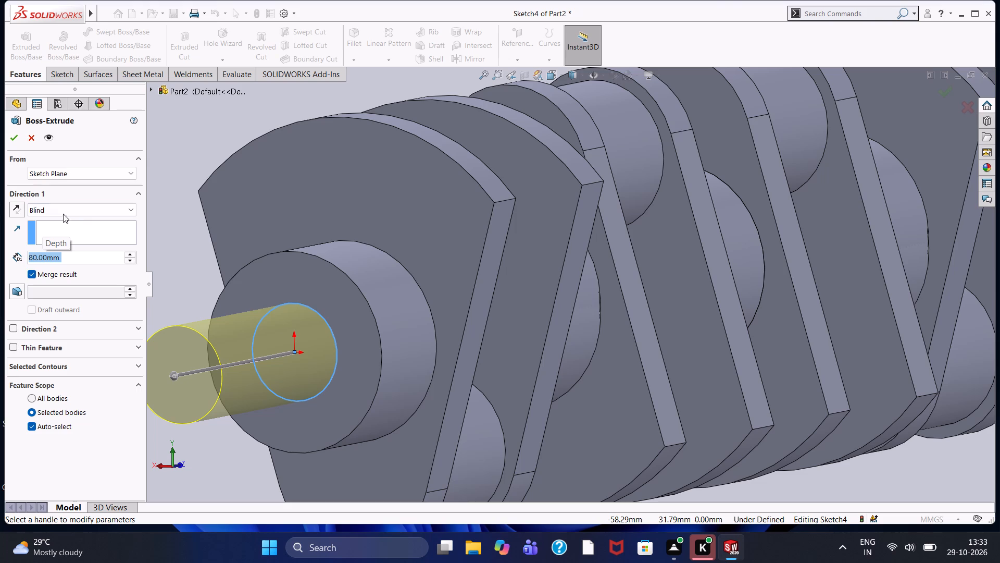
pyautogui.click(14, 138)
# Examine the whole crankshaft from both ends and from the side, including the new end shaft.
pyautogui.scroll(1, 119, 183)
pyautogui.scroll(1, 196, 194)
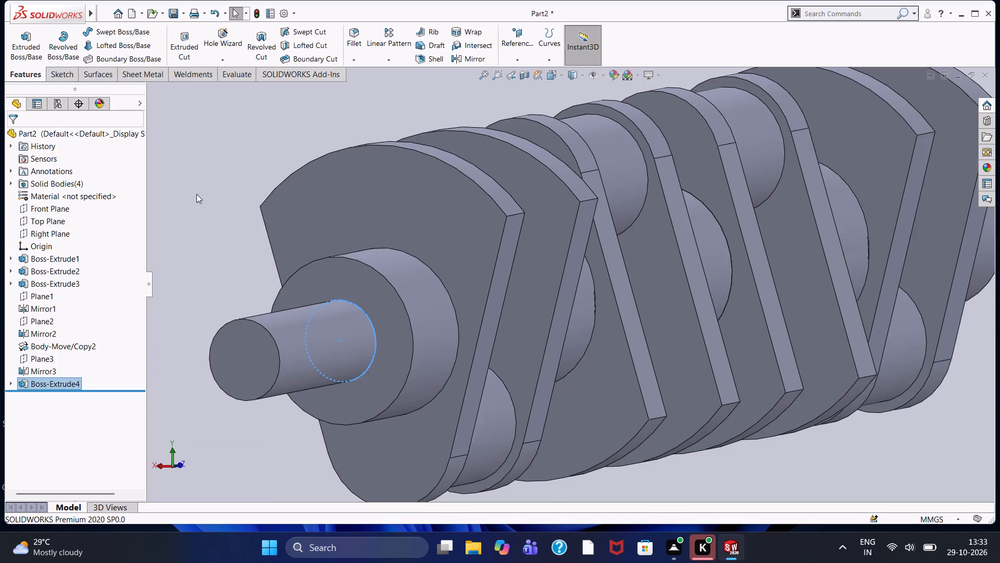
pyautogui.scroll(2, 209, 196)
pyautogui.moveTo(218, 195); pyautogui.dragTo(249, 218, button='middle')
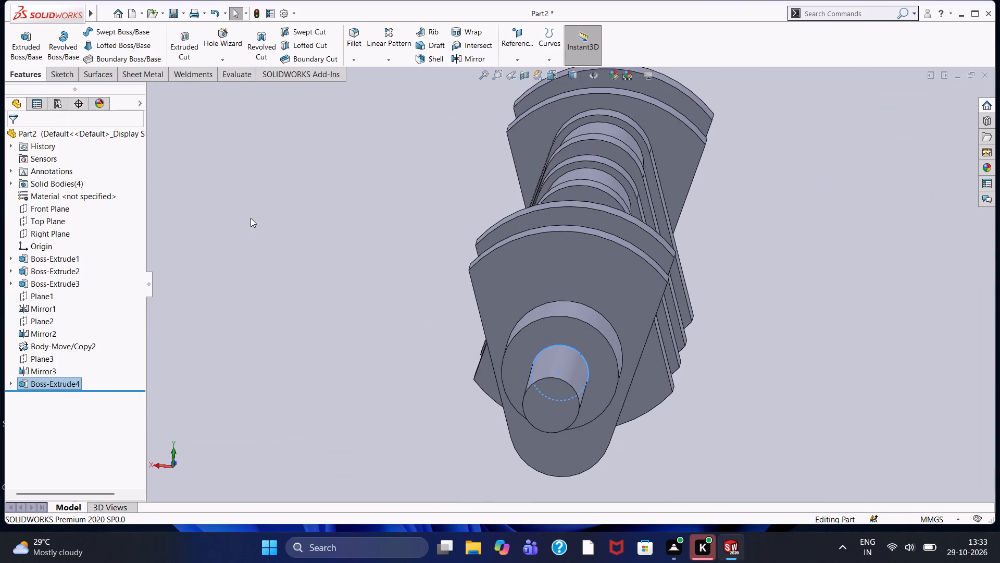
pyautogui.click(251, 218)
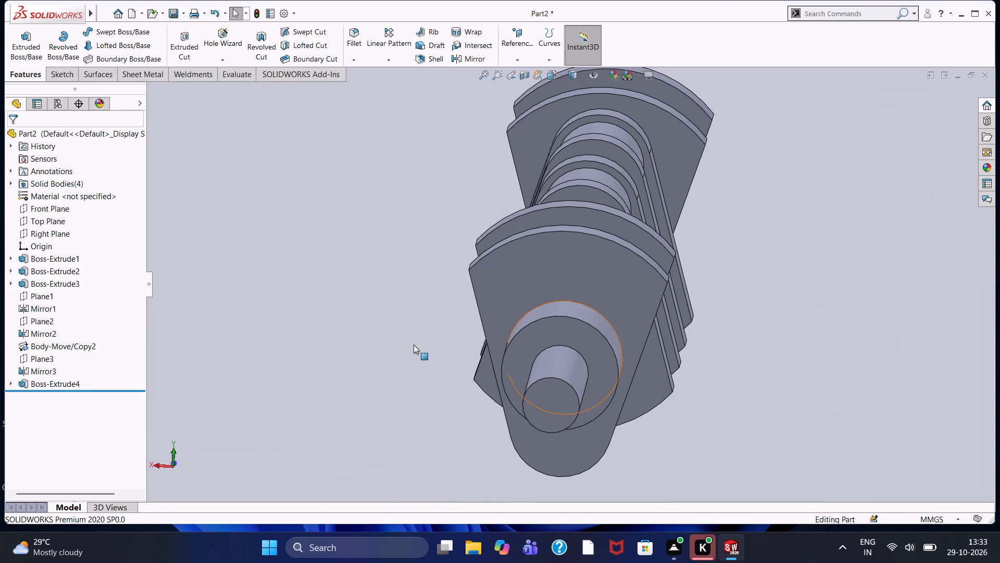
pyautogui.moveTo(414, 344); pyautogui.dragTo(361, 327, button='middle')
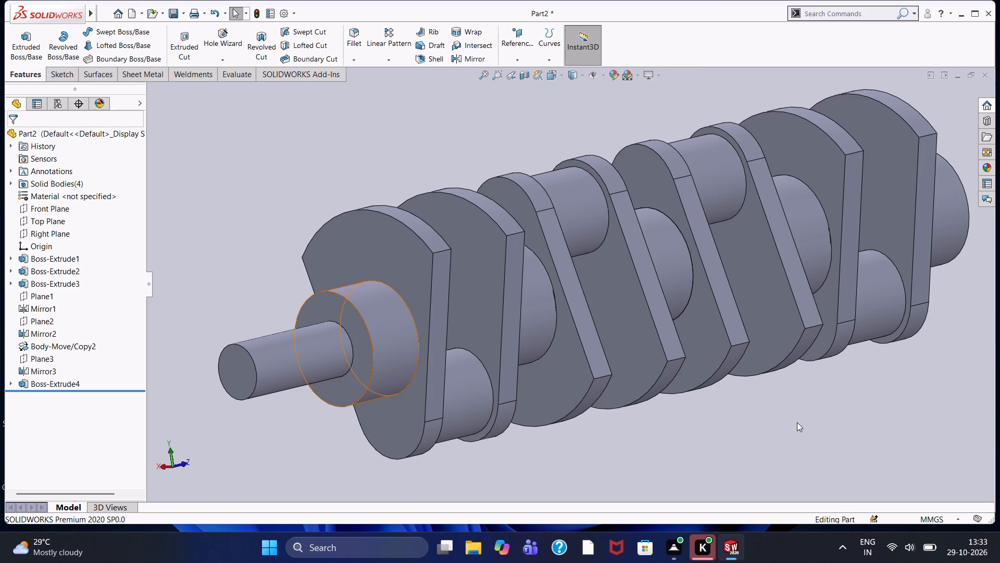
pyautogui.scroll(-1, 797, 422)
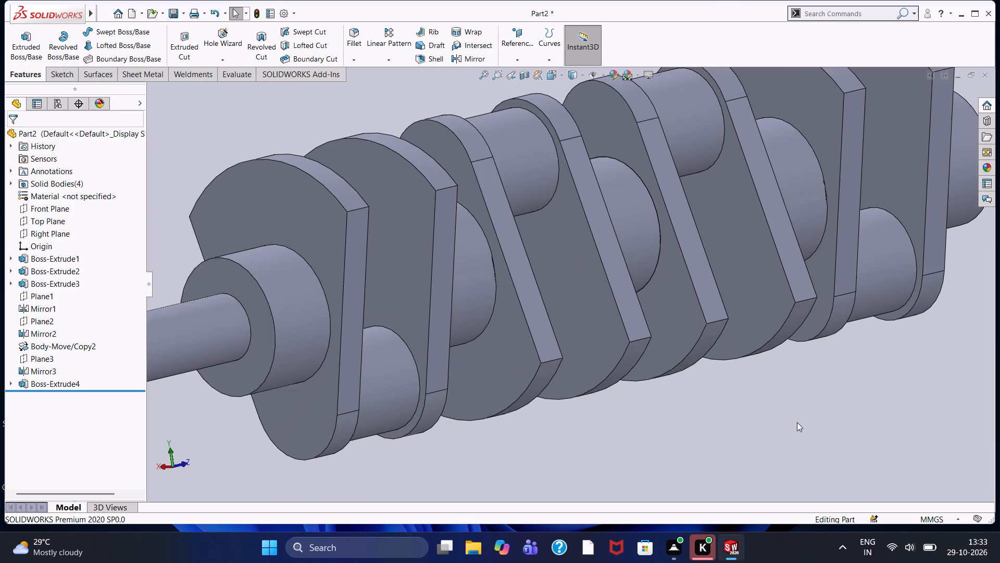
pyautogui.scroll(2, 797, 422)
pyautogui.moveTo(864, 405); pyautogui.dragTo(849, 422, button='middle')
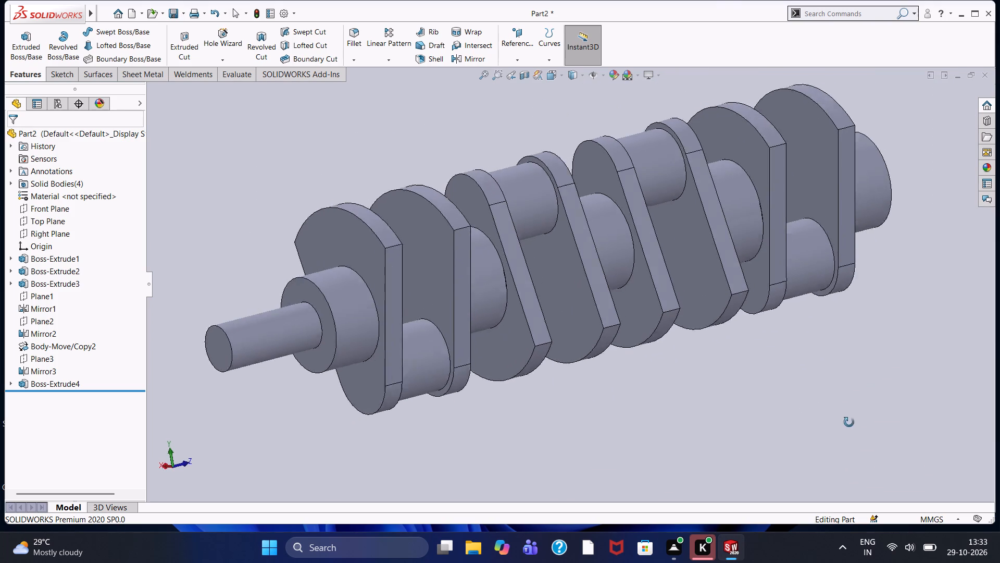
pyautogui.moveTo(849, 422); pyautogui.dragTo(779, 462, button='middle')
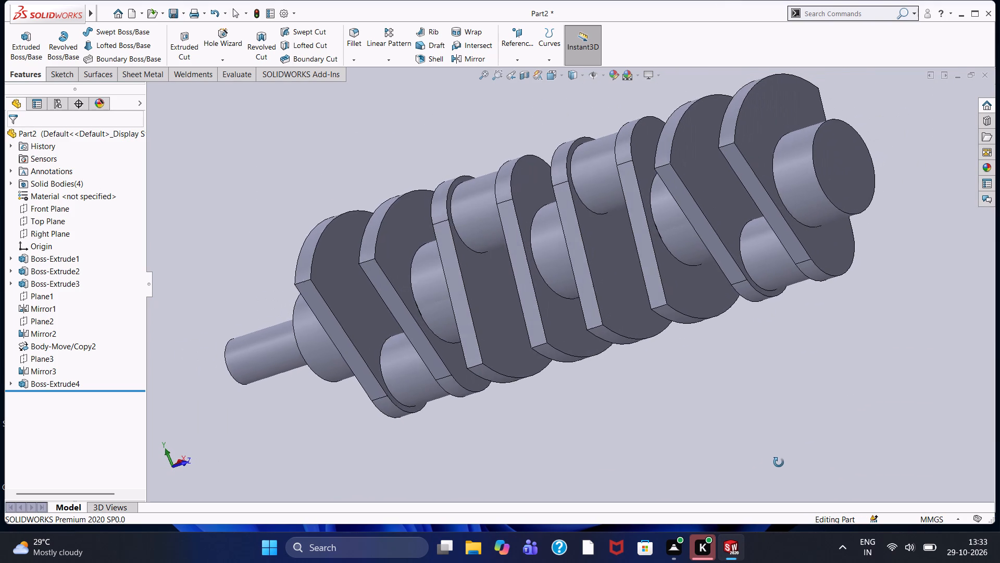
pyautogui.moveTo(779, 462); pyautogui.dragTo(779, 463, button='middle')
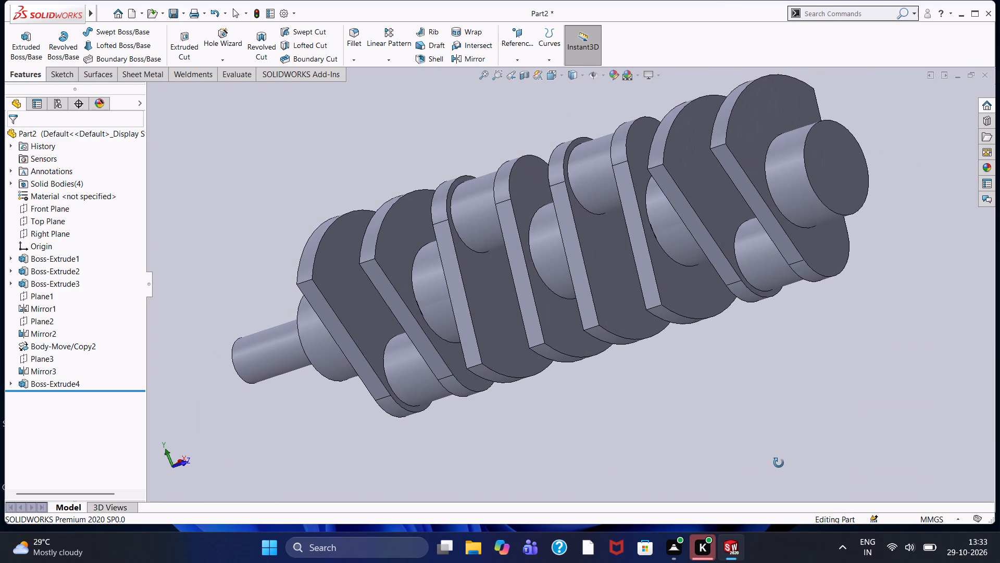
pyautogui.moveTo(779, 463); pyautogui.dragTo(819, 445, button='middle')
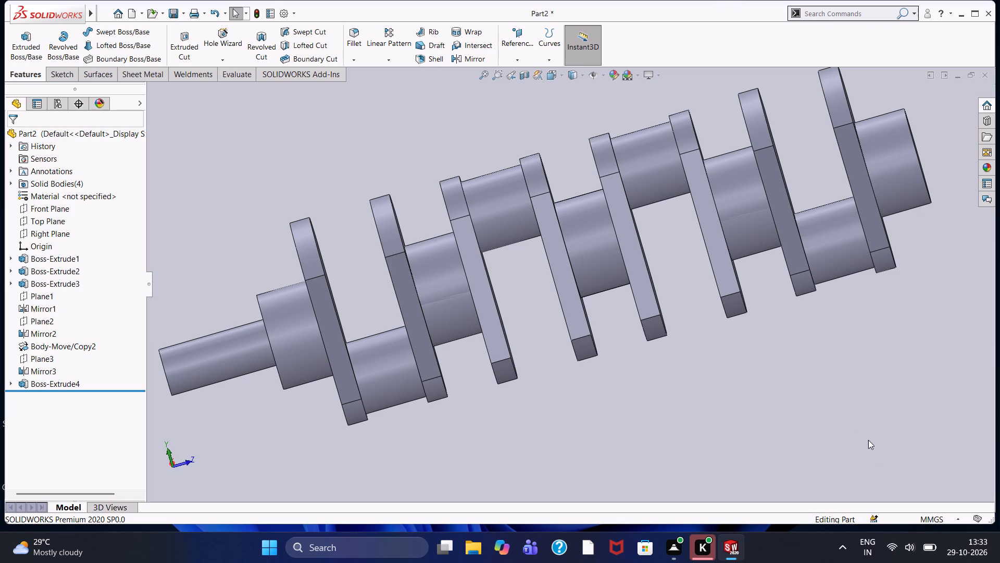
# On the end face of the outer journal opposite the shaft extension, sketch a 114 mm diameter circle centred on the origin.
pyautogui.moveTo(910, 384); pyautogui.dragTo(830, 474, button='middle')
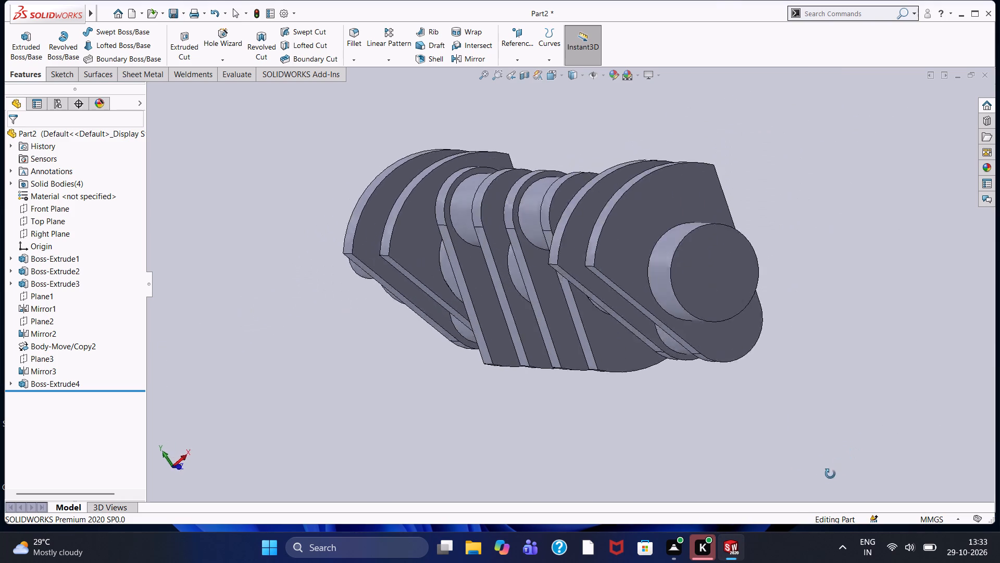
pyautogui.moveTo(830, 474); pyautogui.dragTo(827, 478, button='middle')
pyautogui.click(632, 319)
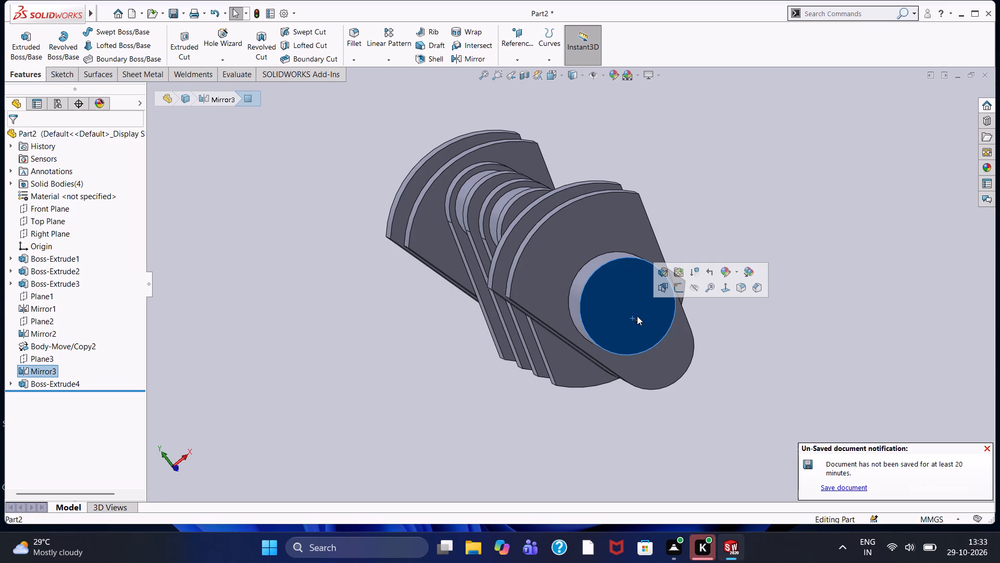
pyautogui.click(678, 287)
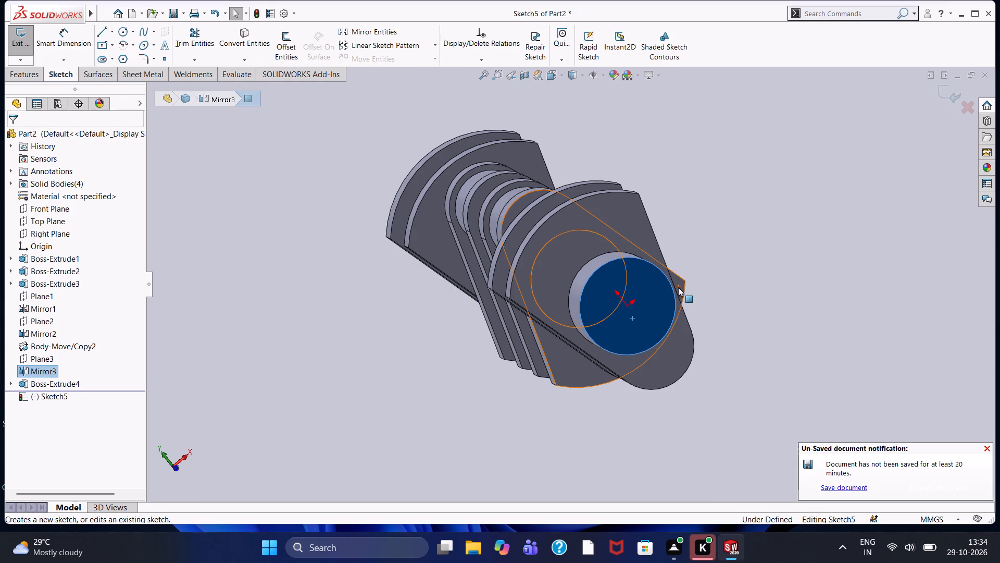
pyautogui.hotkey('ctrl', '8')
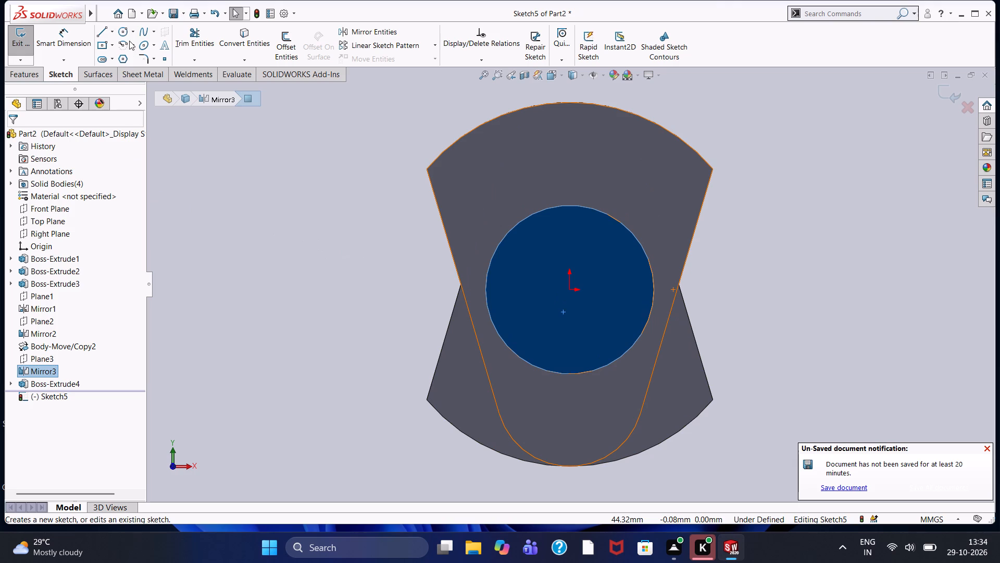
pyautogui.click(122, 28)
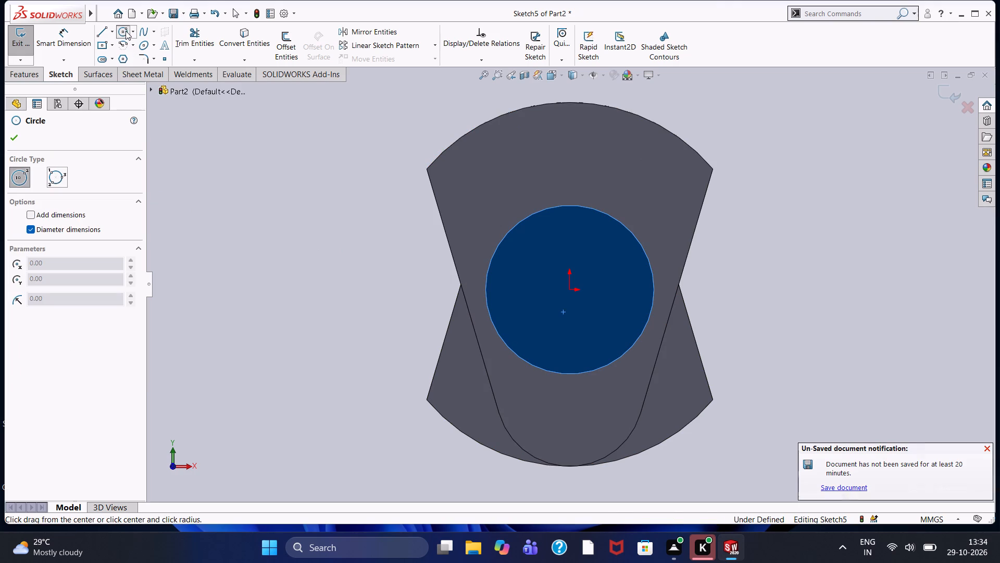
pyautogui.click(571, 290)
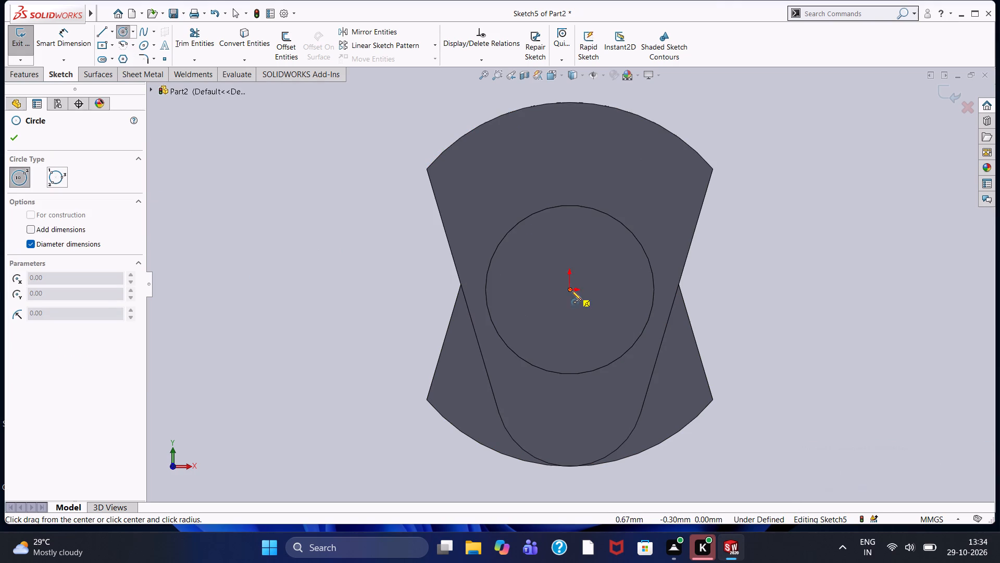
pyautogui.write('114')
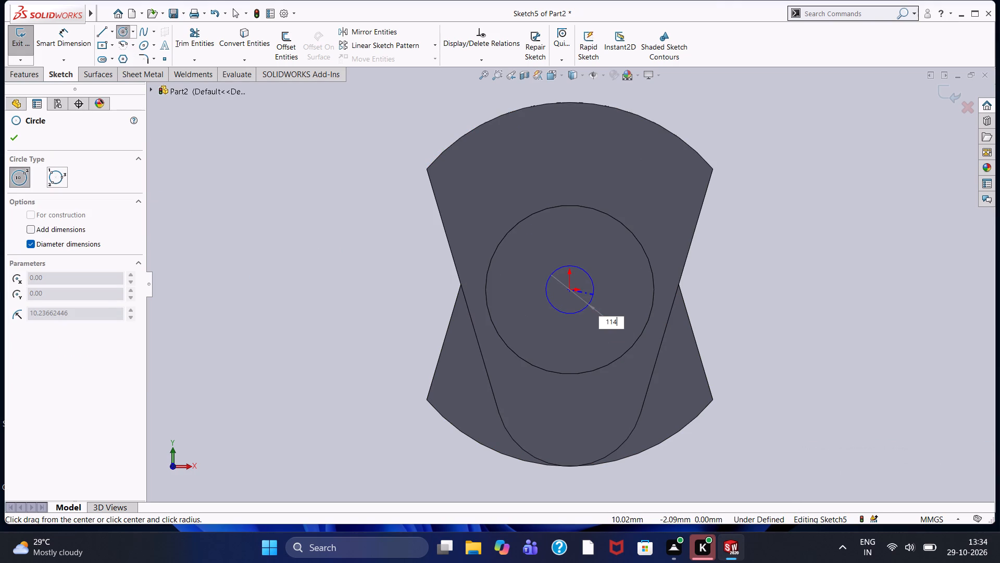
pyautogui.press('Return')
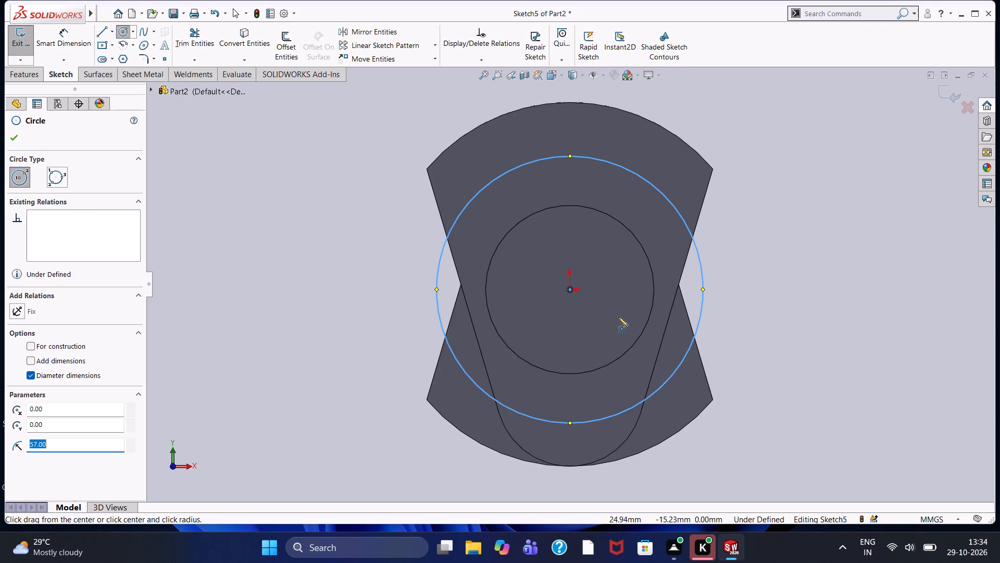
# Add a concentric 110 mm diameter circle centred on the origin and make it construction geometry.
pyautogui.click(569, 291)
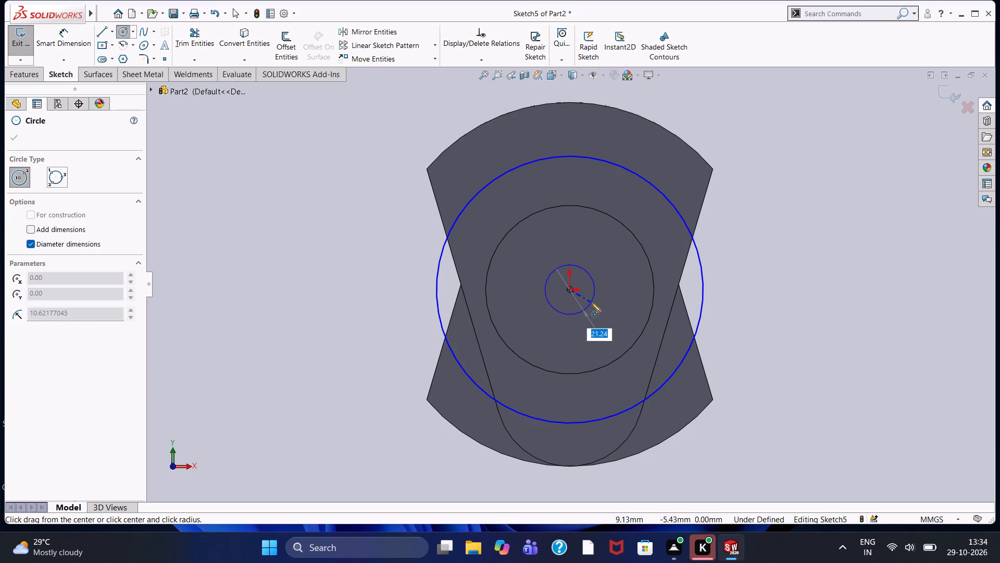
pyautogui.write('110')
pyautogui.press('Return')
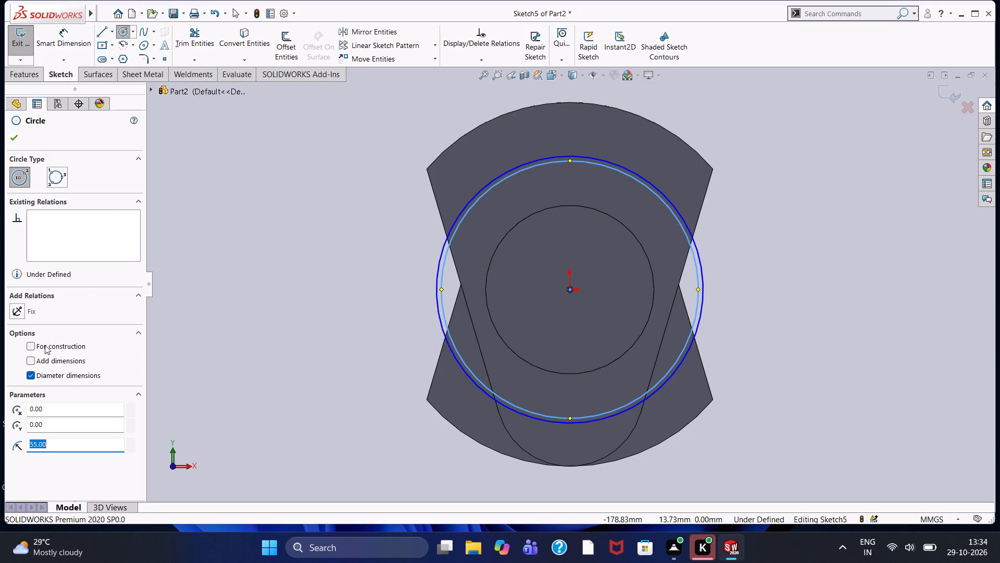
pyautogui.click(45, 345)
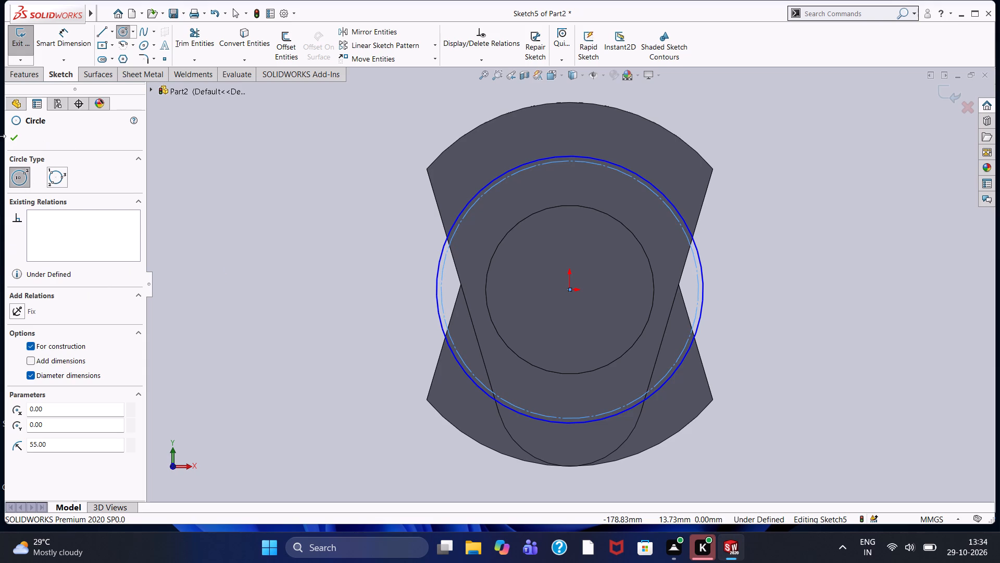
pyautogui.click(12, 137)
# Dimension the outer solid circle's diameter and set it to 144 mm.
pyautogui.click(70, 40)
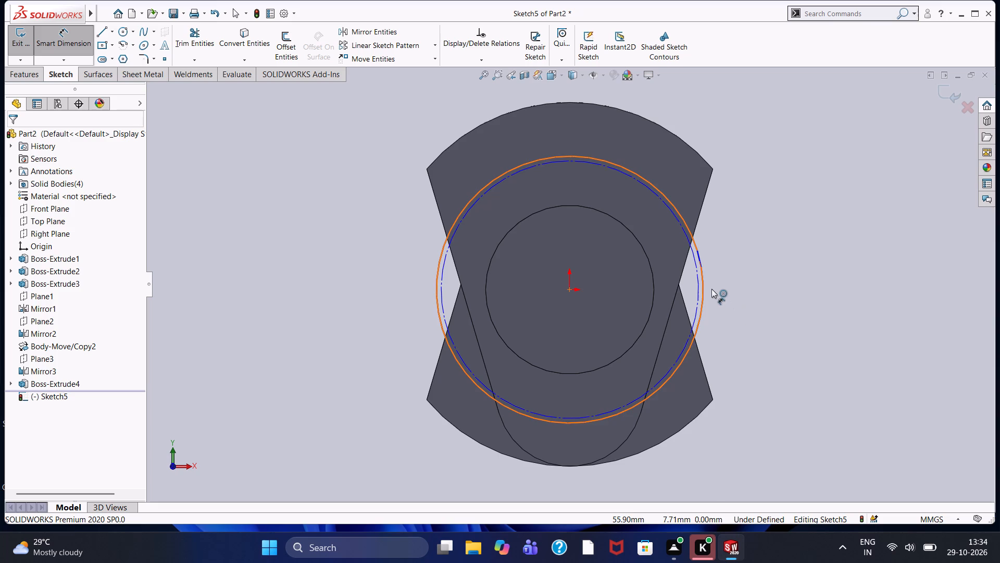
pyautogui.click(701, 261)
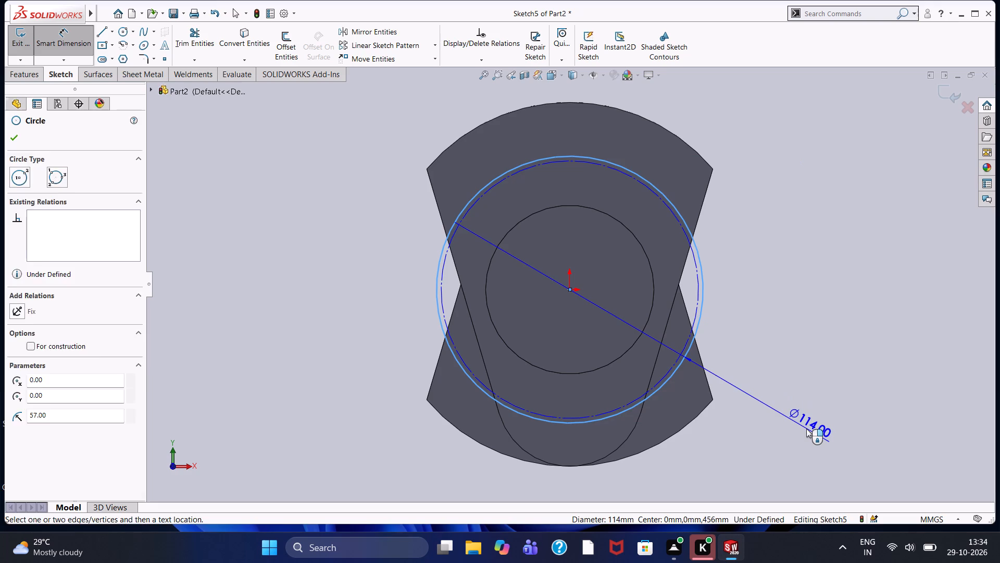
pyautogui.click(806, 429)
pyautogui.write('144')
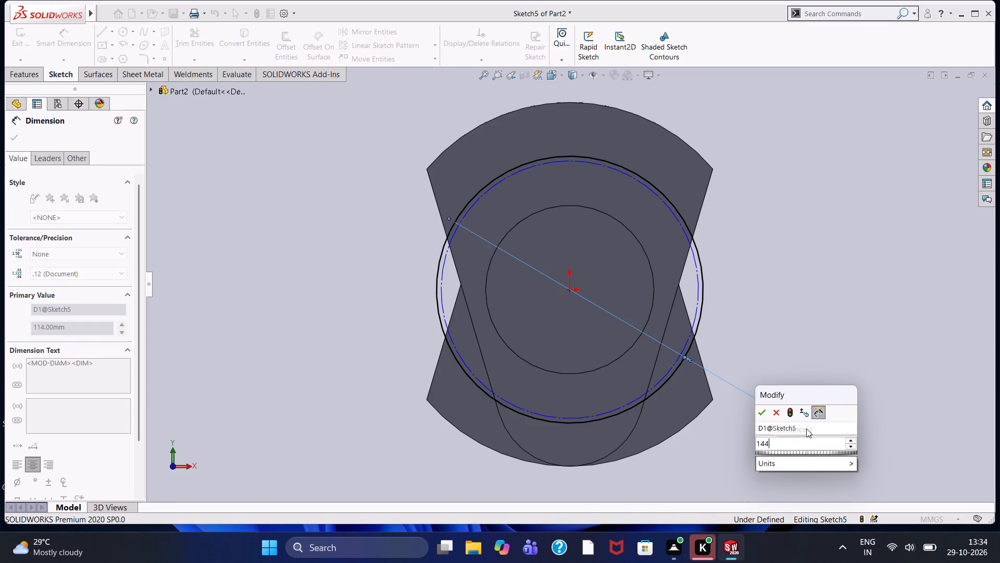
pyautogui.press('Return')
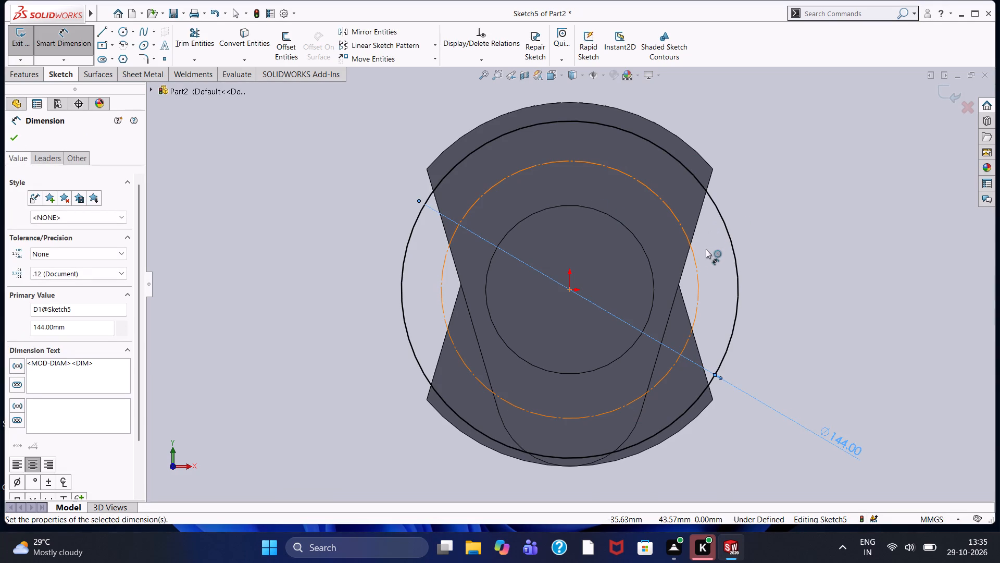
# Add a 110 mm diameter dimension to the construction circle.
pyautogui.click(697, 271)
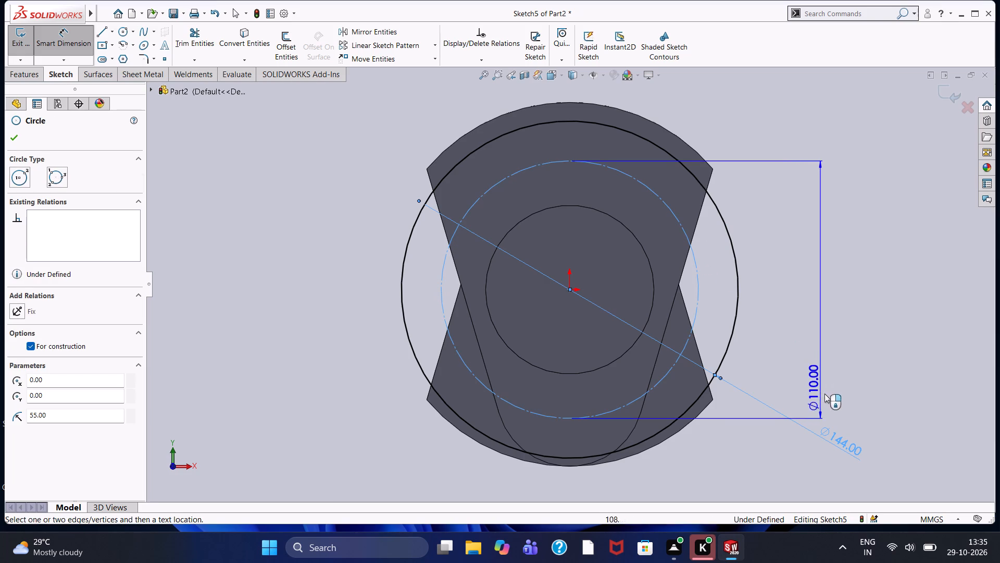
pyautogui.click(846, 420)
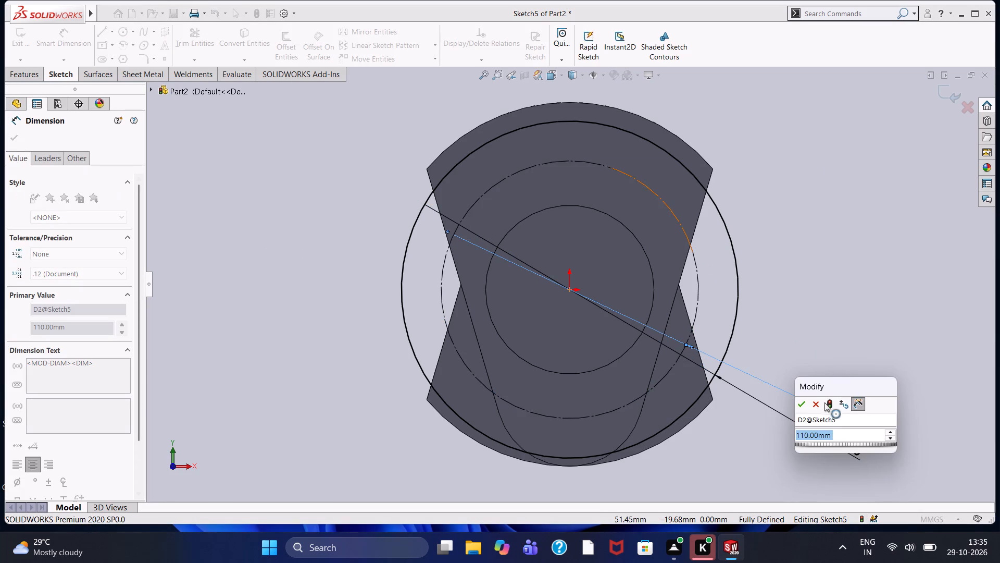
pyautogui.click(803, 407)
pyautogui.click(801, 406)
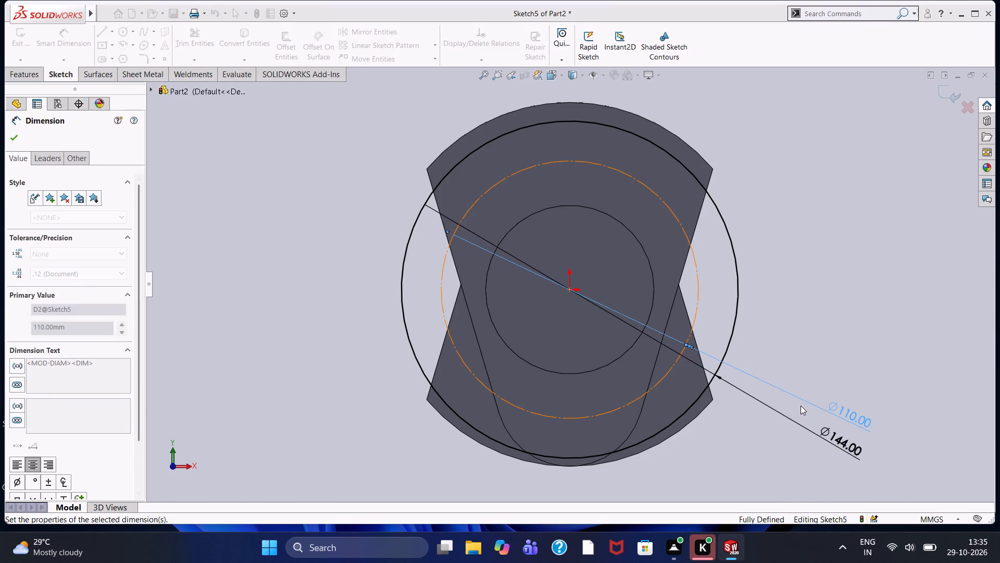
pyautogui.click(843, 335)
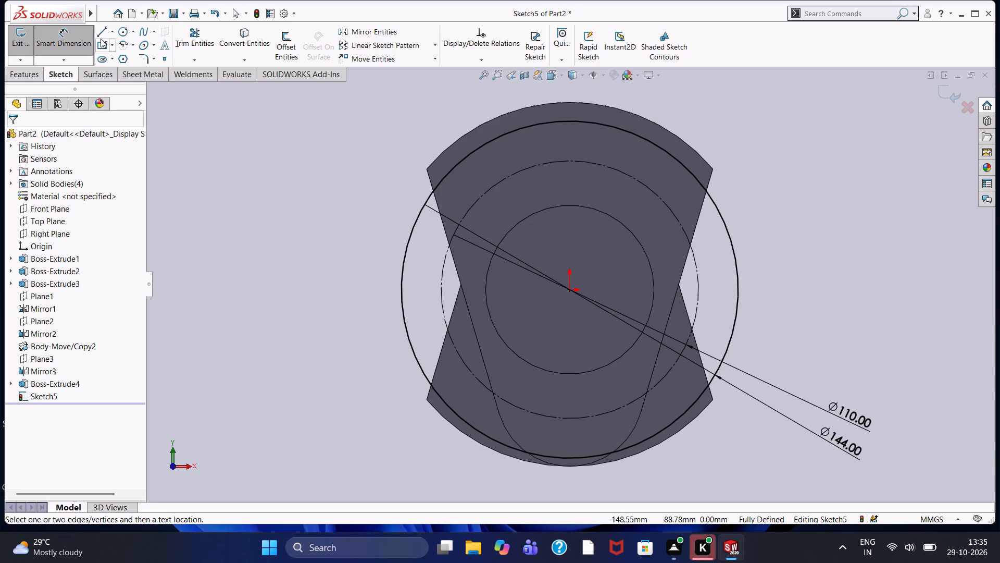
# Sketch a 10 mm diameter circle centred on the top quadrant of the 110 mm construction circle and dimension its diameter.
pyautogui.click(121, 30)
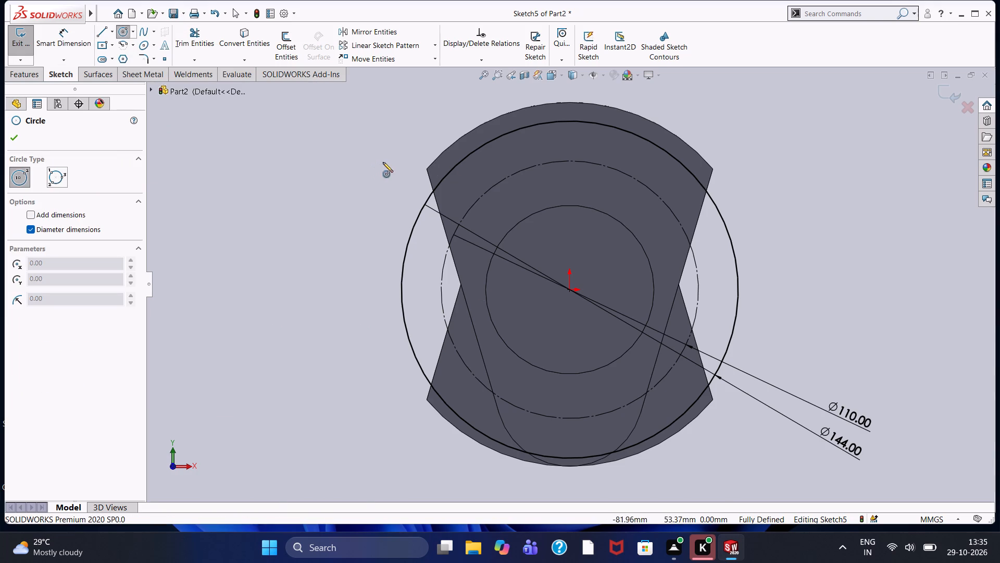
pyautogui.click(570, 161)
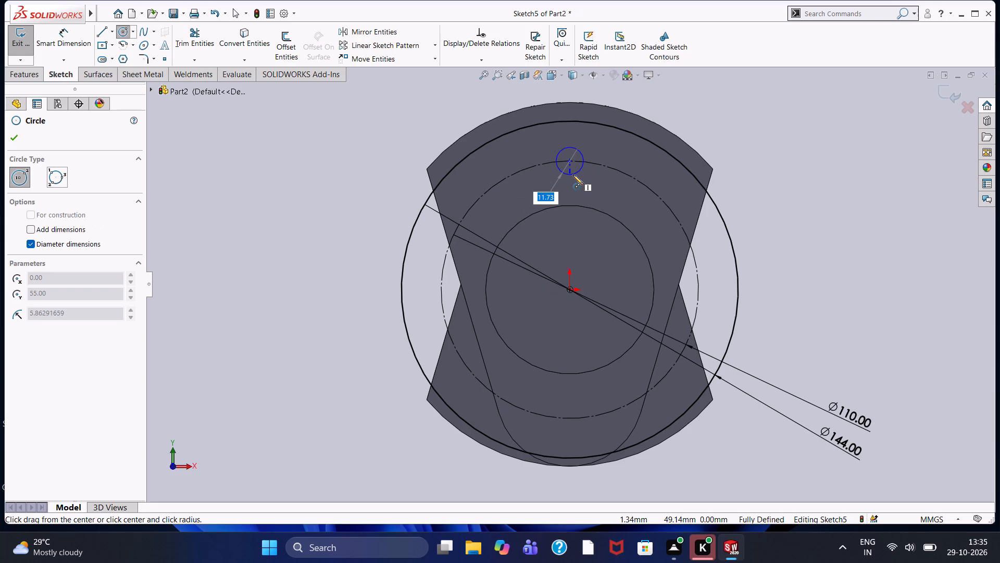
pyautogui.press('1')
pyautogui.press('0')
pyautogui.press('Return')
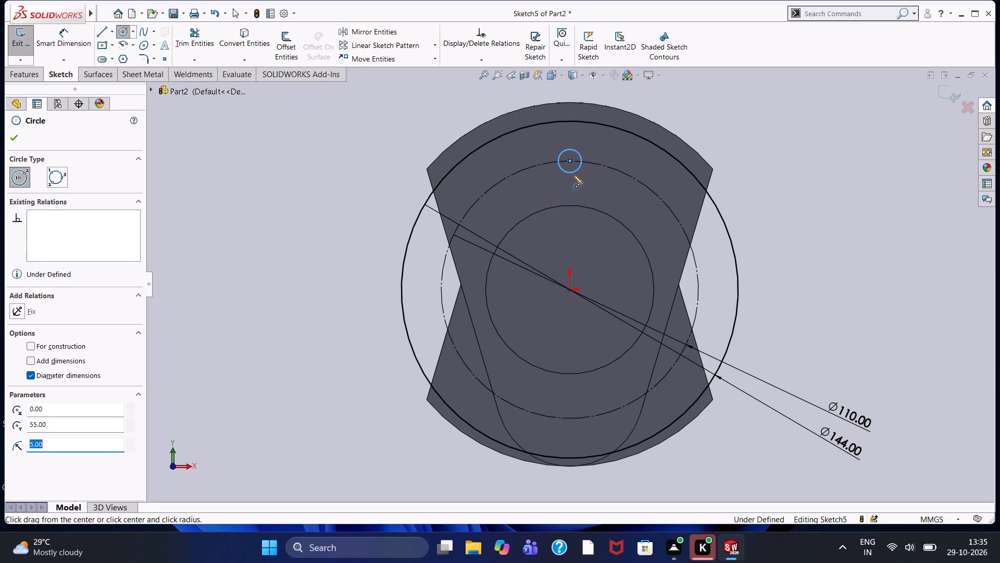
pyautogui.click(46, 33)
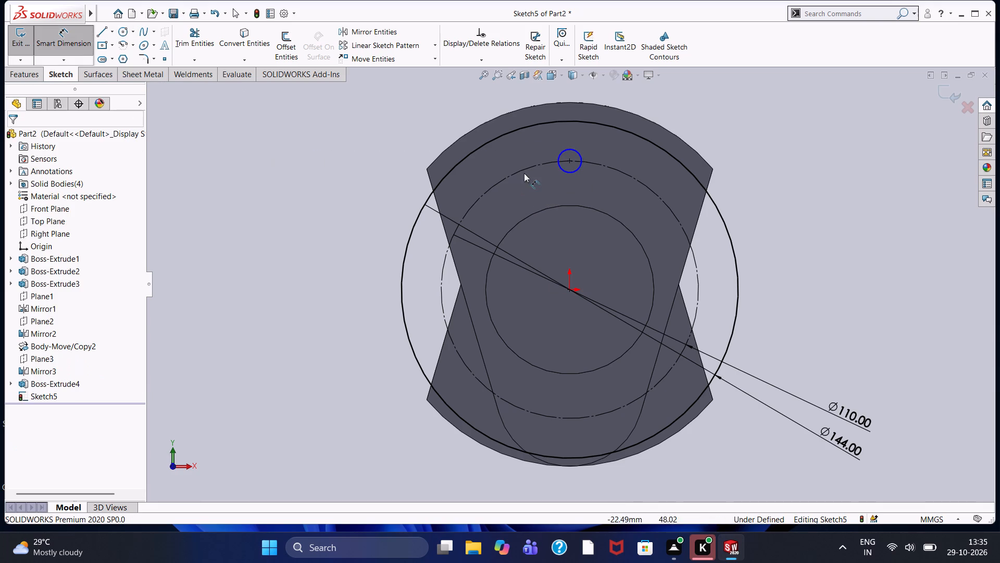
pyautogui.click(560, 167)
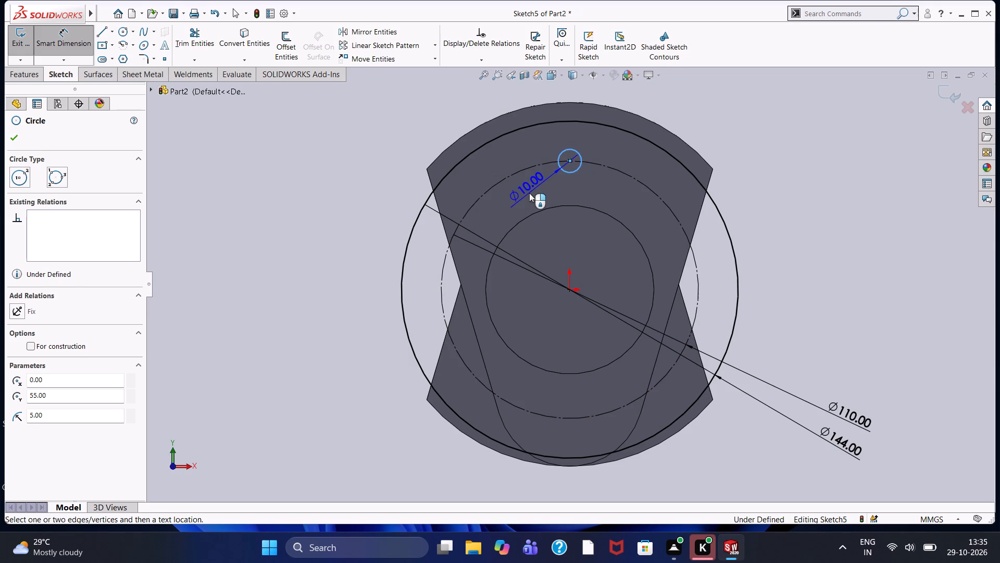
pyautogui.click(529, 193)
pyautogui.click(487, 176)
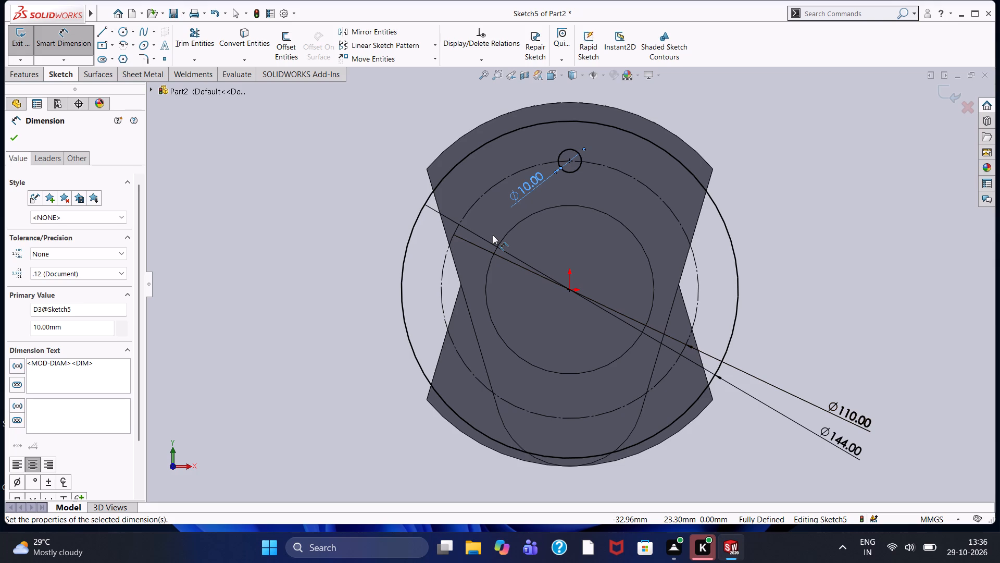
# Circular-pattern the 10 mm circle about the origin with 8 equally spaced instances over 360 degrees.
pyautogui.click(435, 45)
pyautogui.click(427, 69)
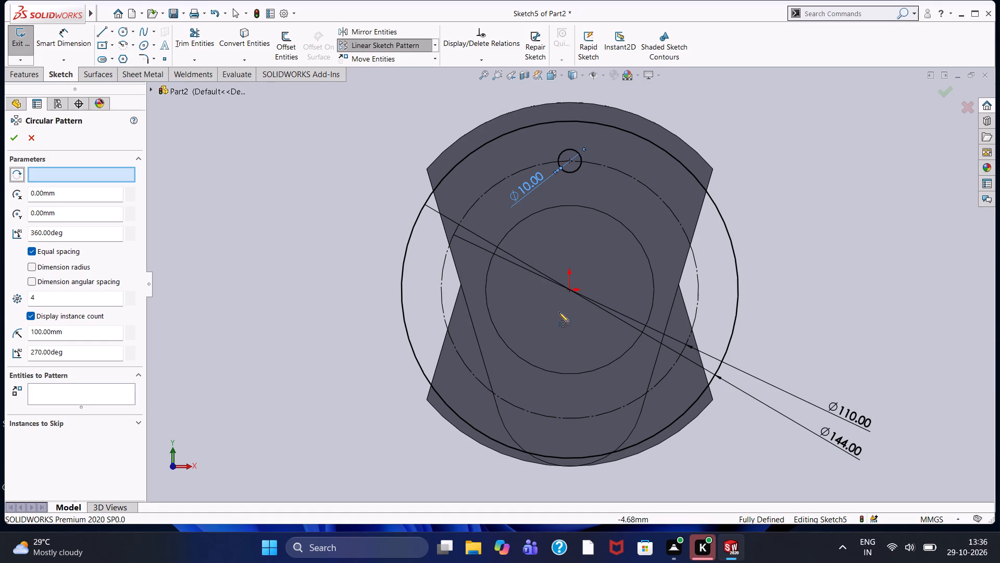
pyautogui.click(569, 289)
pyautogui.click(76, 394)
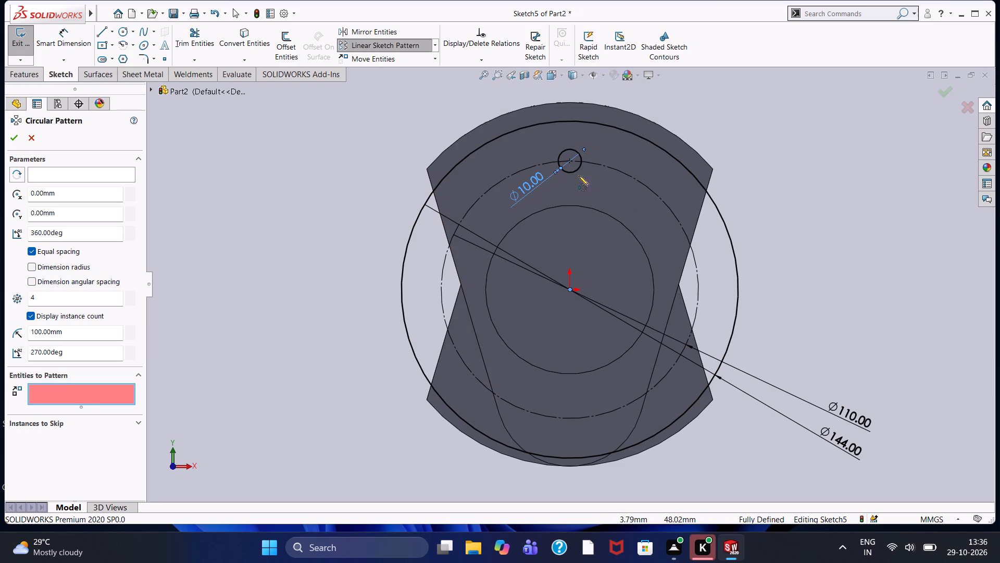
pyautogui.click(575, 171)
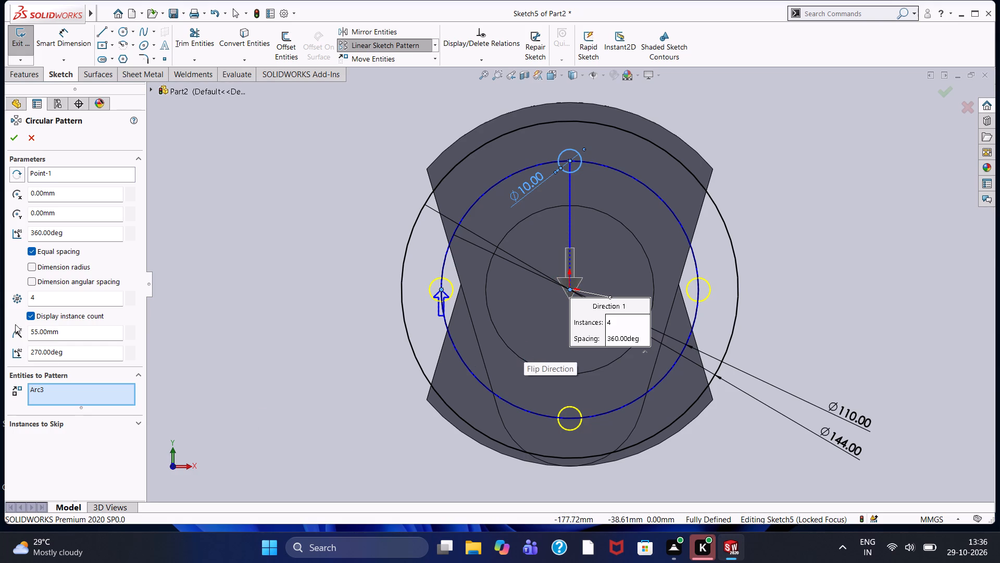
pyautogui.moveTo(49, 298); pyautogui.dragTo(0, 298)
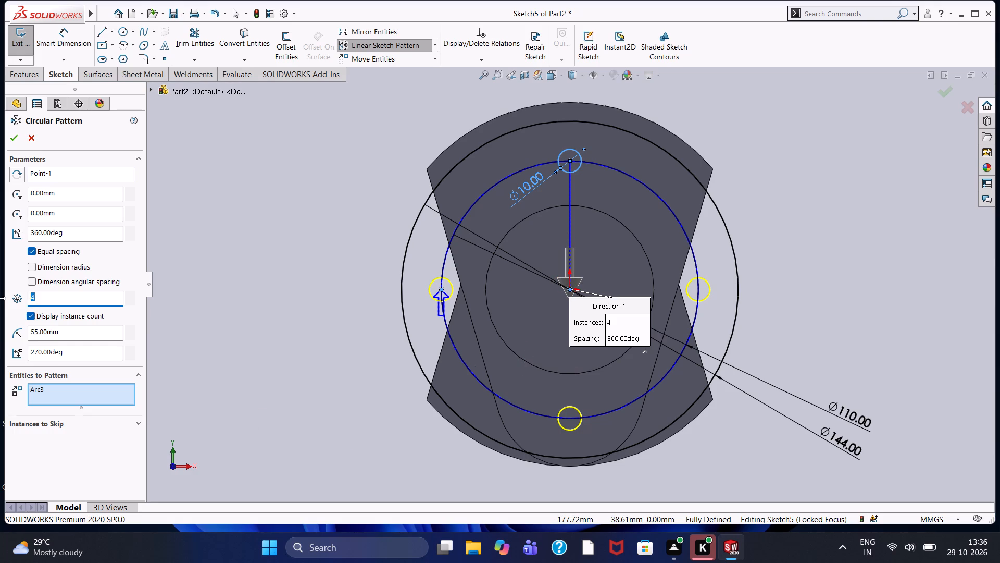
pyautogui.press('8')
pyautogui.click(9, 134)
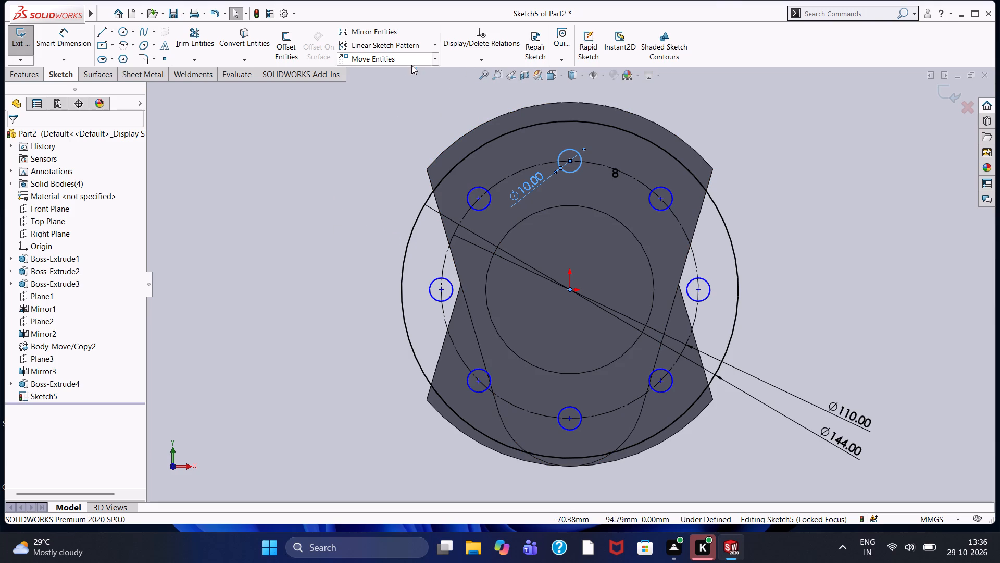
# Apply Fully Define Sketch to all entities in the flange sketch.
pyautogui.click(471, 62)
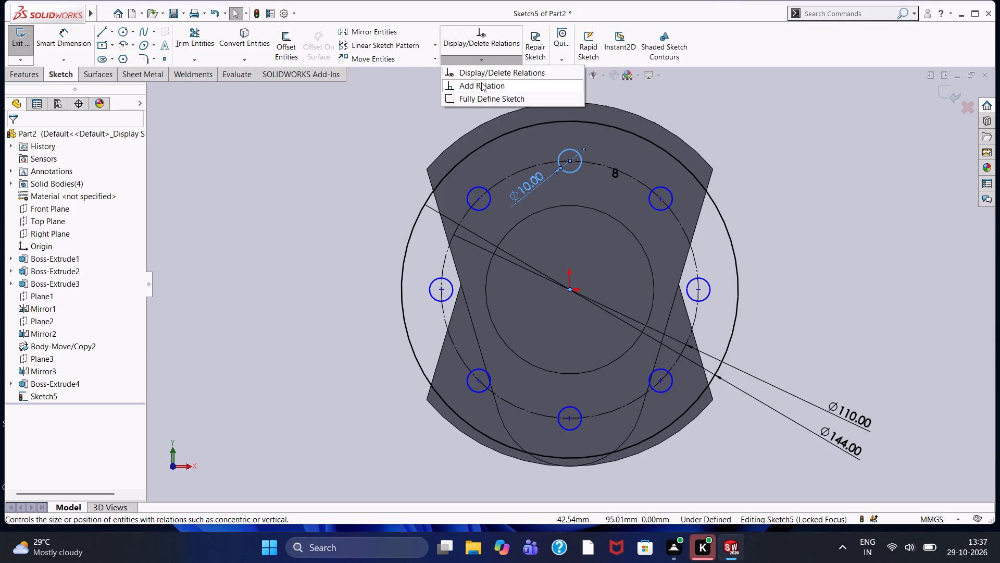
pyautogui.click(487, 101)
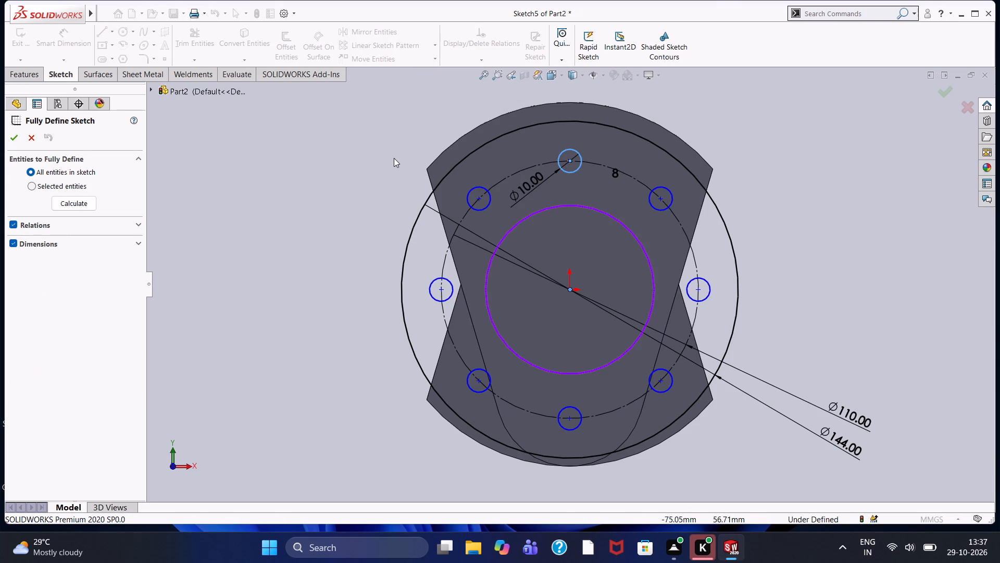
pyautogui.click(12, 138)
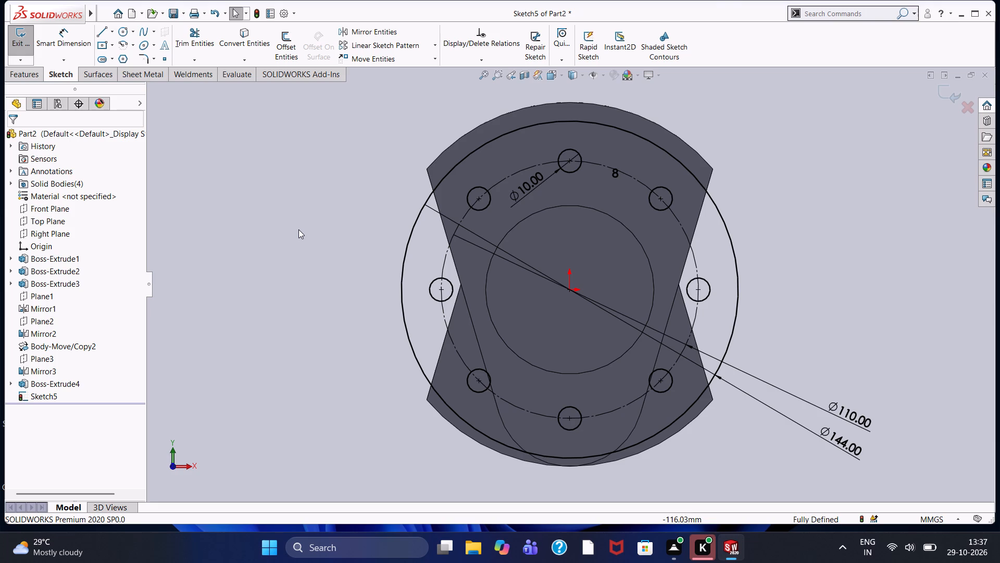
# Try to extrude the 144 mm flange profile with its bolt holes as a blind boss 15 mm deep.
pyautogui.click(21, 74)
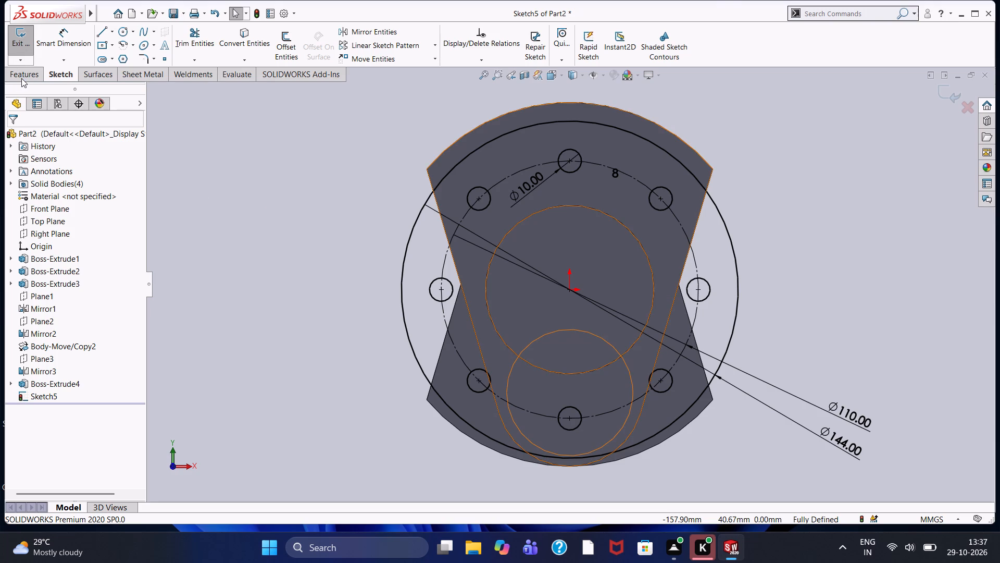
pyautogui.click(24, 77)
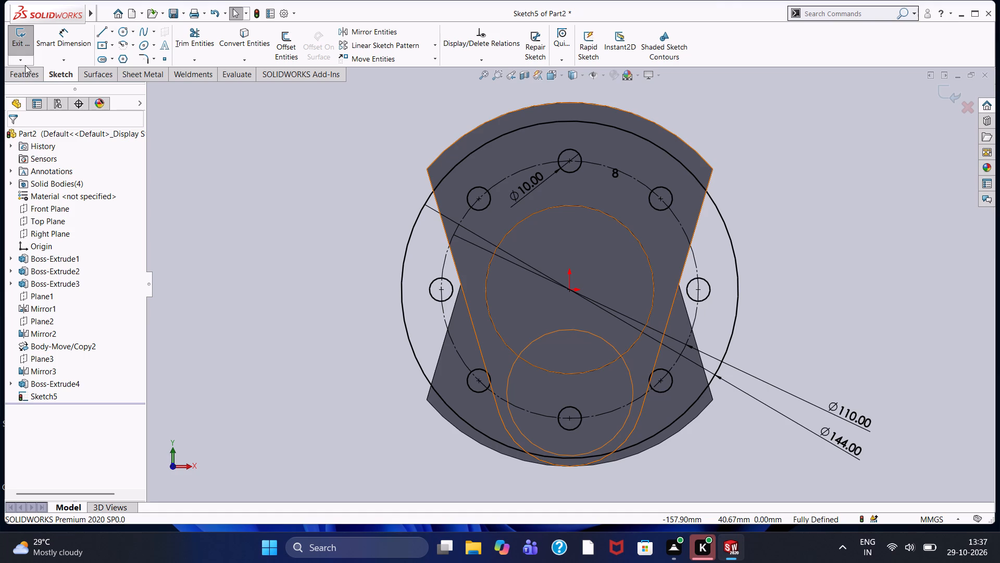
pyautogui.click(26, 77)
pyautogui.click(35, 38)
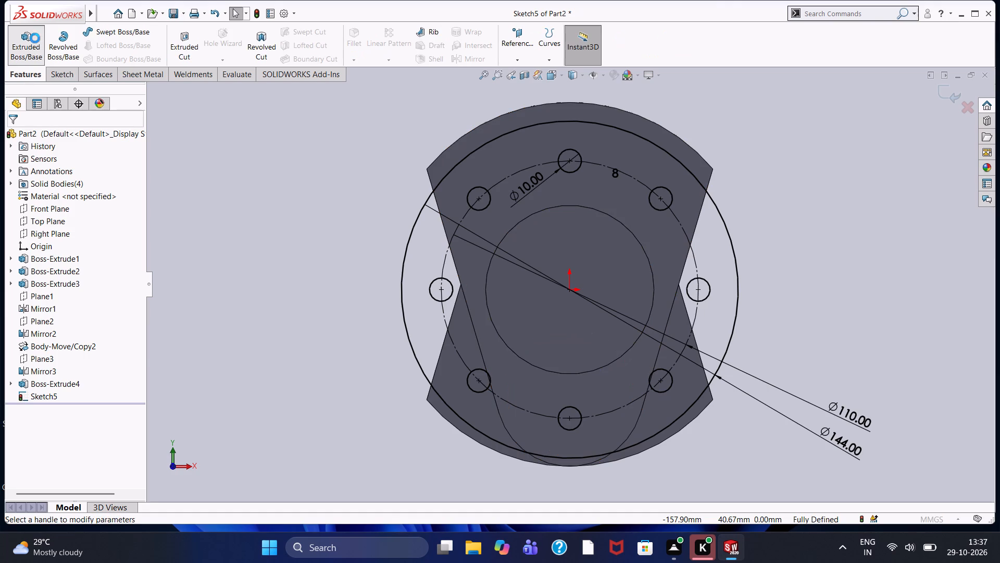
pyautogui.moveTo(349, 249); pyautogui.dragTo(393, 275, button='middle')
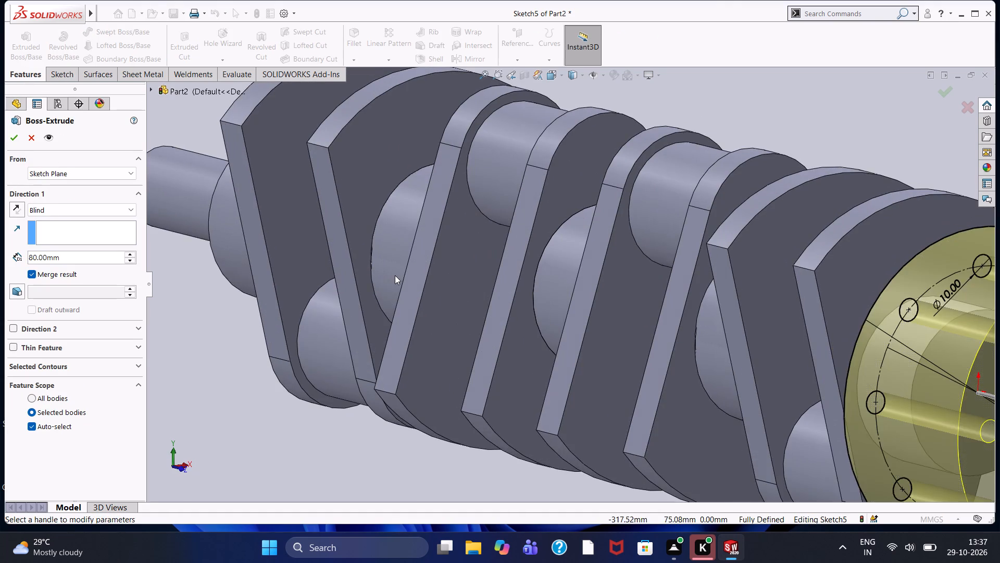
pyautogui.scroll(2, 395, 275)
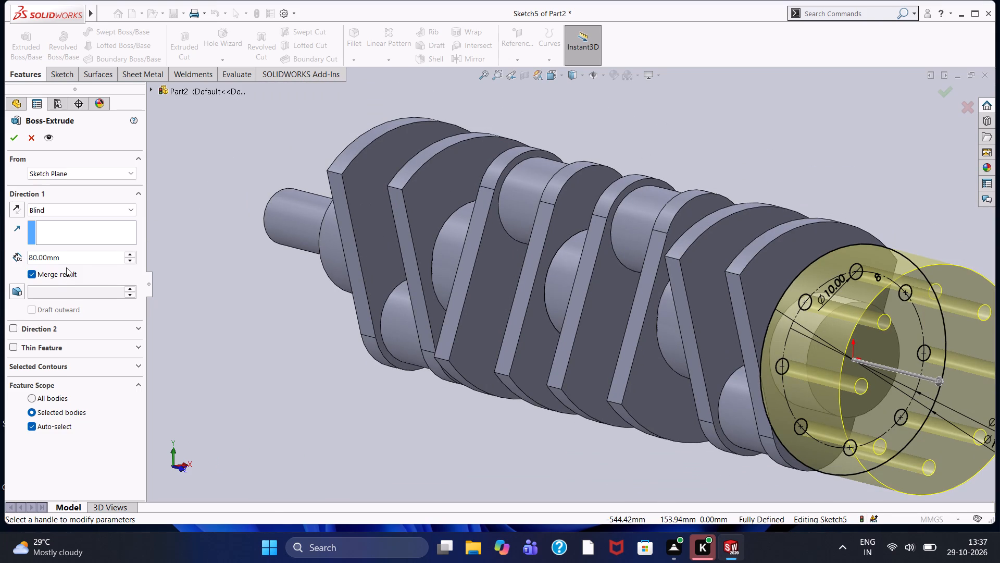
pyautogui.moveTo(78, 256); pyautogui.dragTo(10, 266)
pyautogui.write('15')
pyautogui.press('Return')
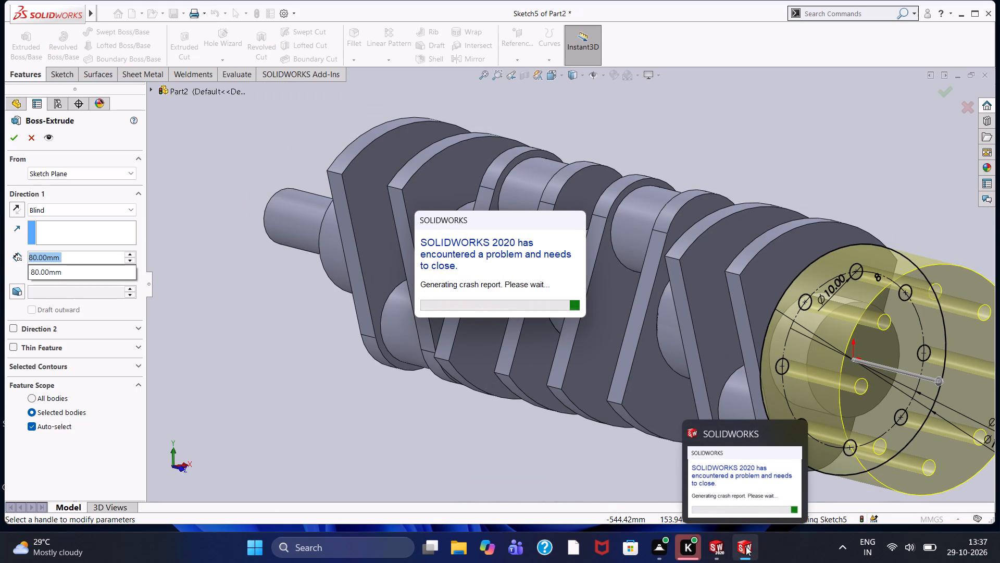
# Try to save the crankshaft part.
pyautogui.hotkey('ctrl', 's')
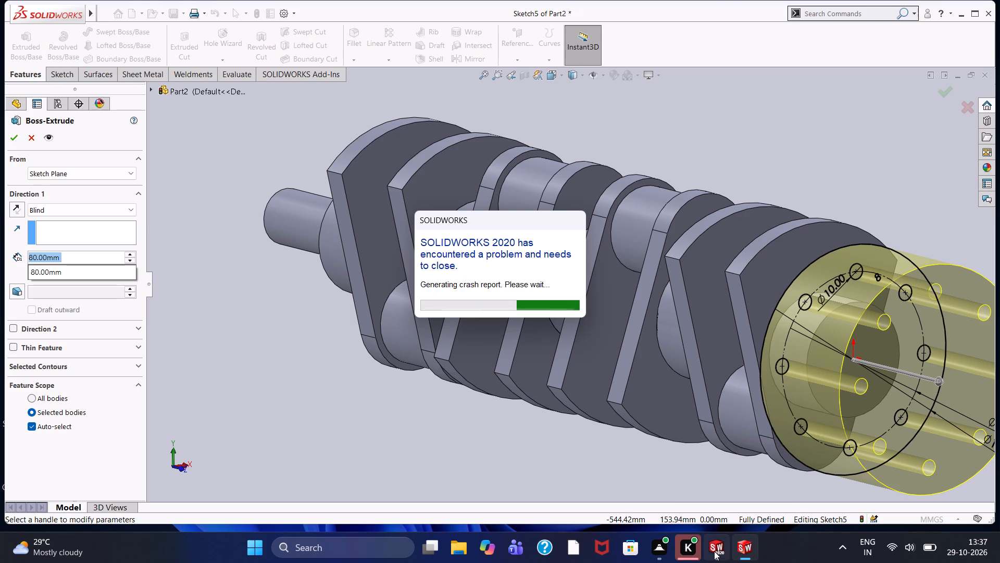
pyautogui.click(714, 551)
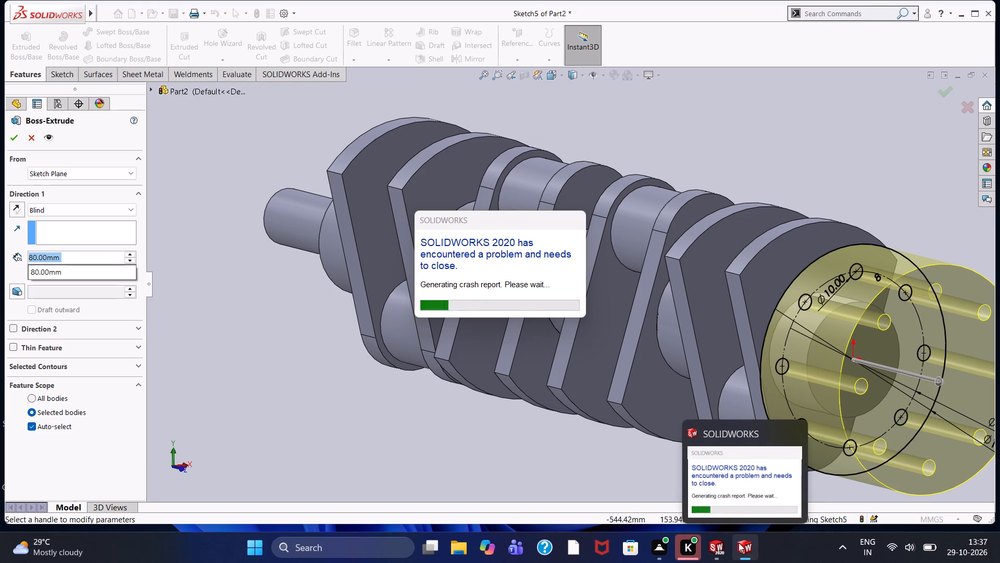
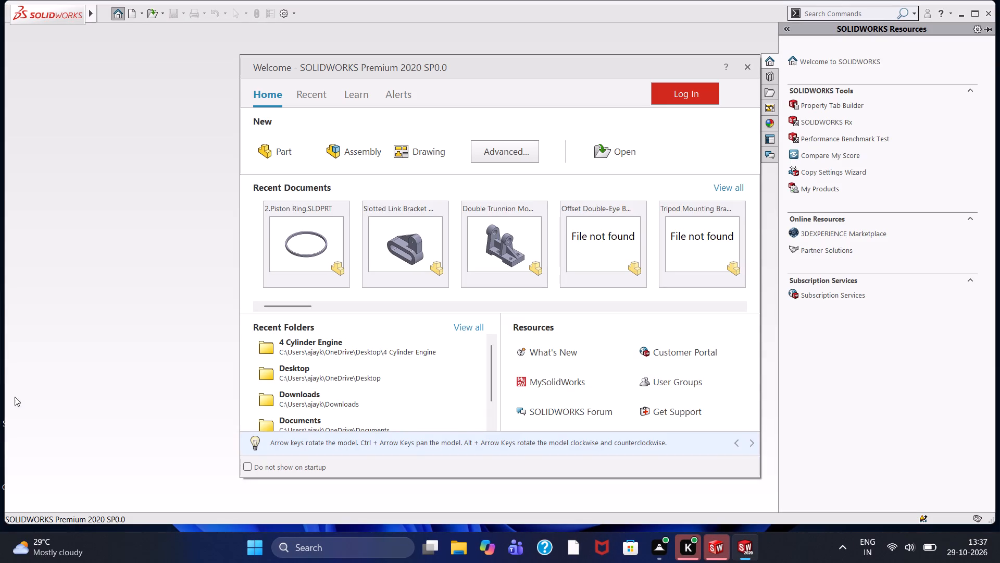
# Dismiss the welcome window and create a new part document.
pyautogui.click(747, 66)
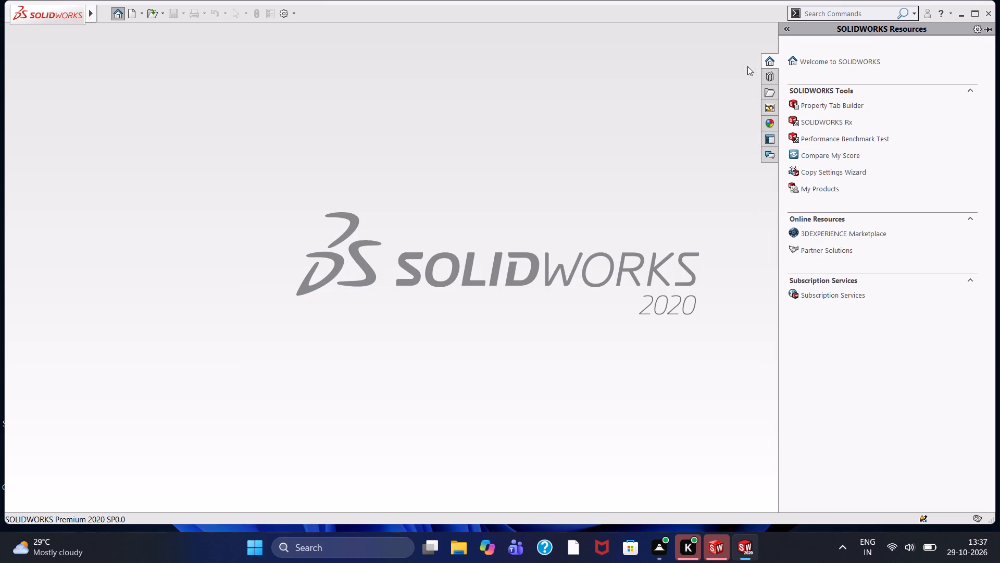
pyautogui.doubleClick(131, 13)
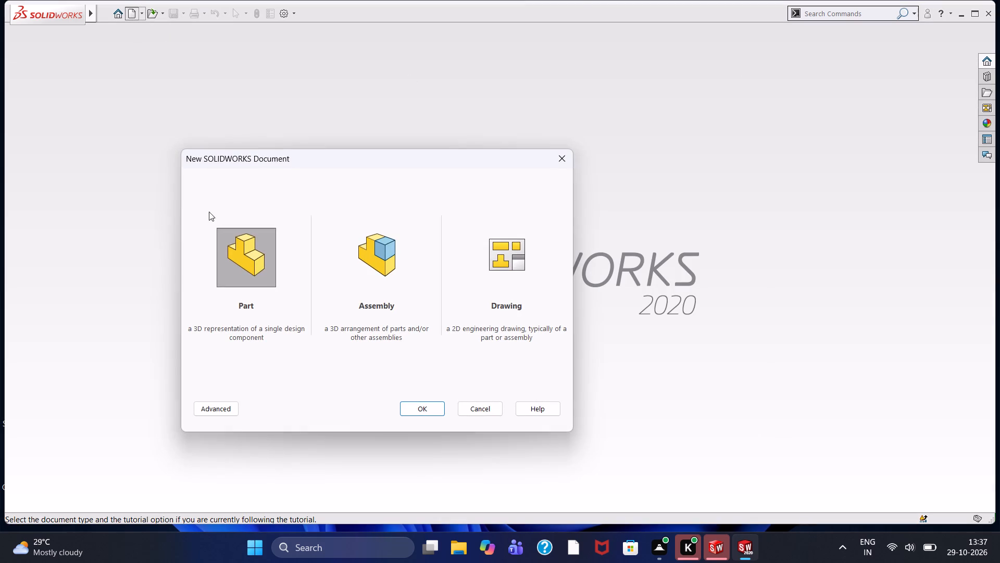
pyautogui.doubleClick(246, 246)
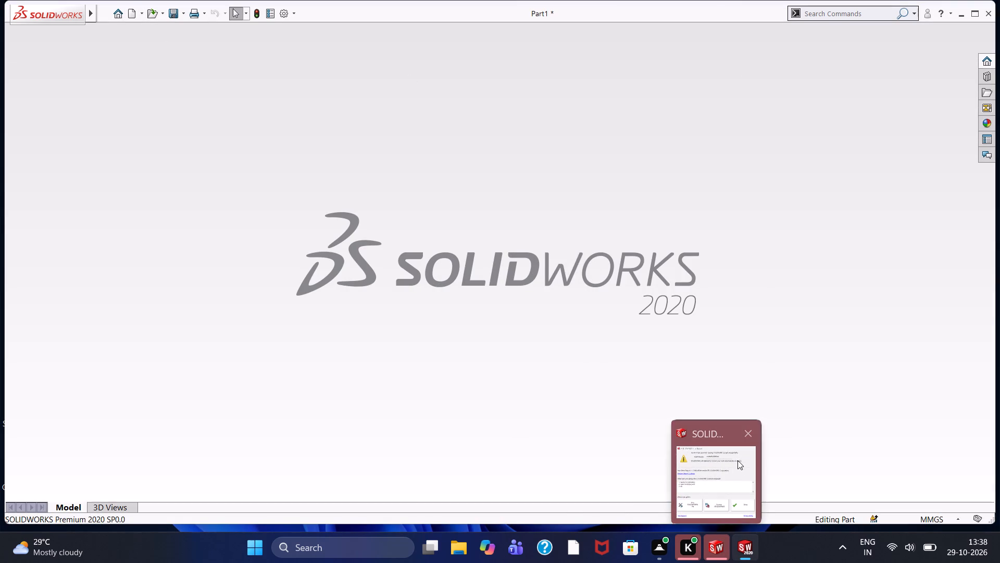
# Close the leftover SOLIDWORKS error report and its data-sending error message.
pyautogui.click(748, 438)
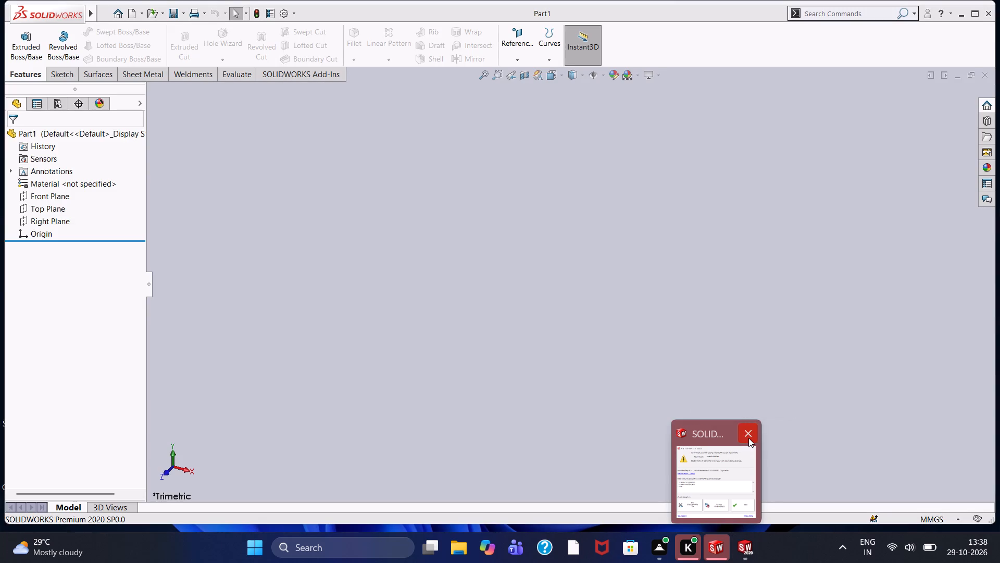
pyautogui.click(748, 434)
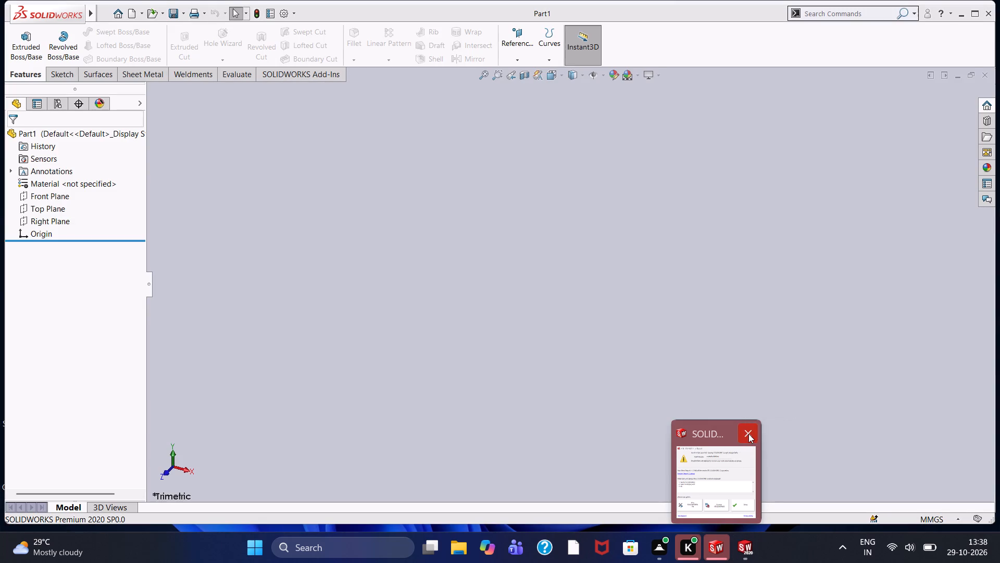
pyautogui.click(748, 434)
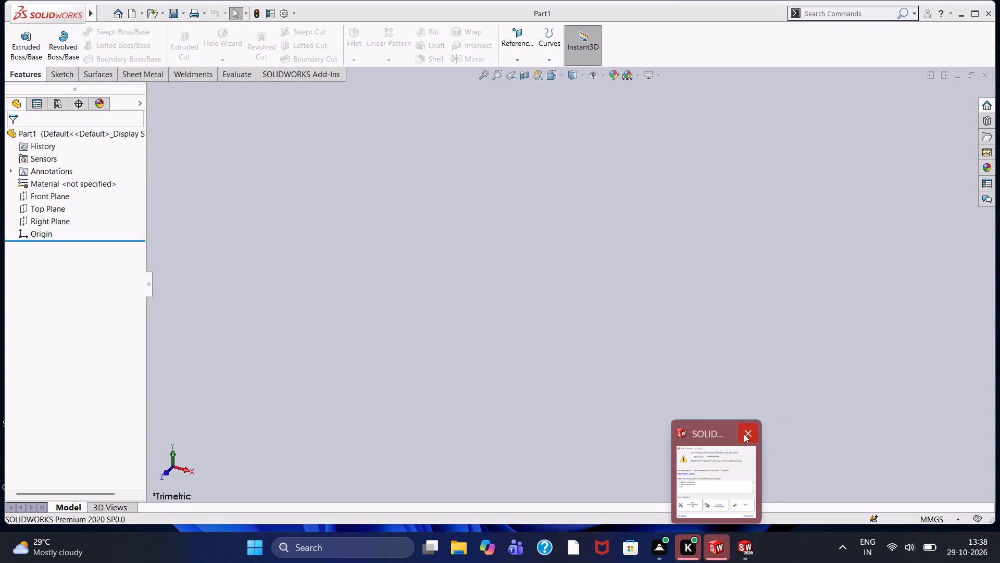
pyautogui.click(744, 434)
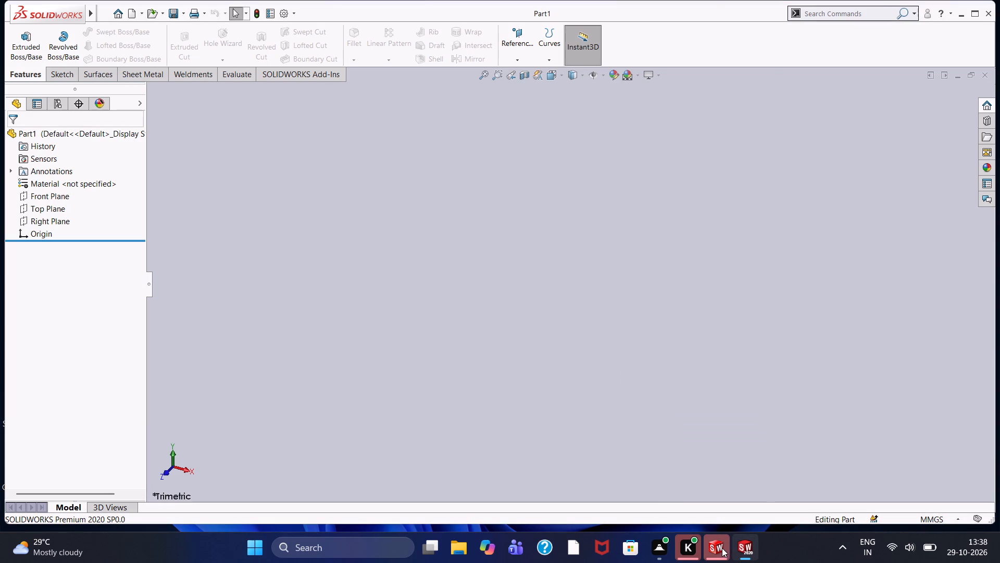
pyautogui.click(722, 548)
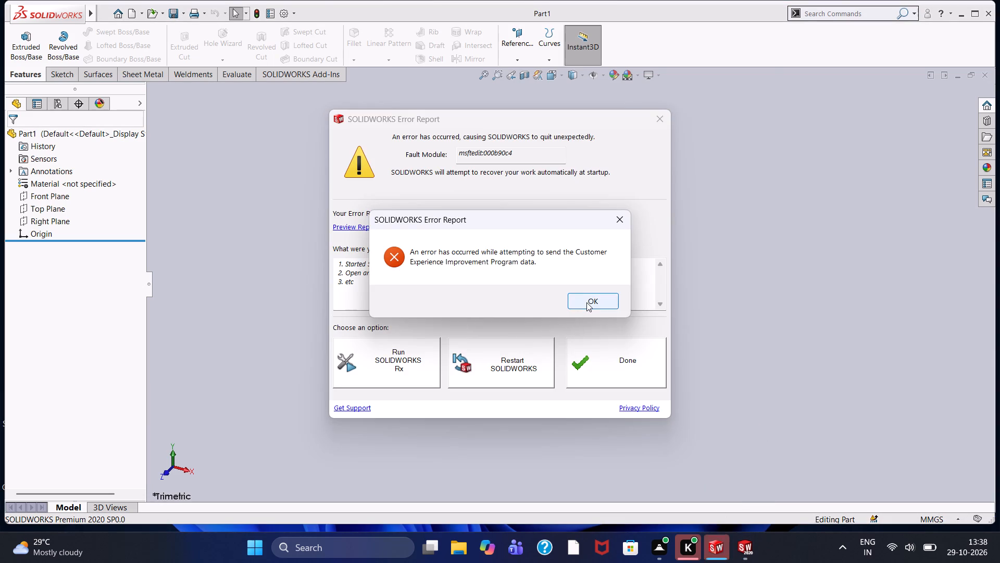
pyautogui.click(586, 302)
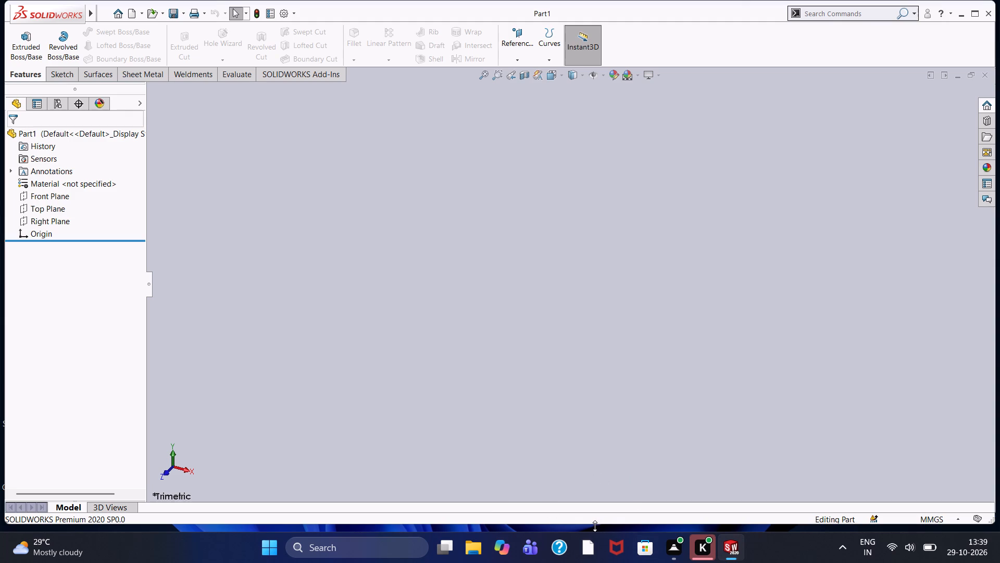
# Start a new sketch on the Front Plane.
pyautogui.click(51, 195)
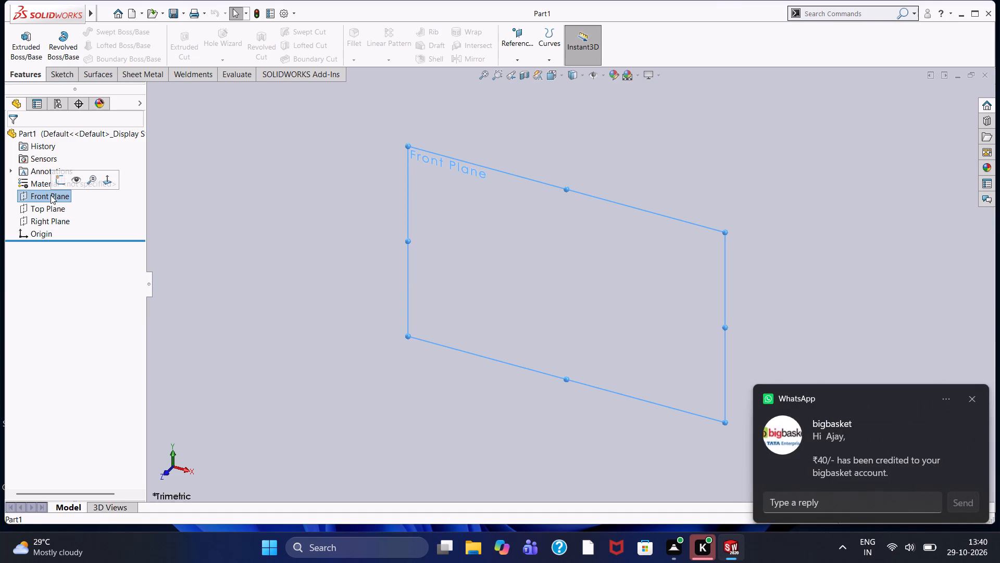
pyautogui.click(971, 400)
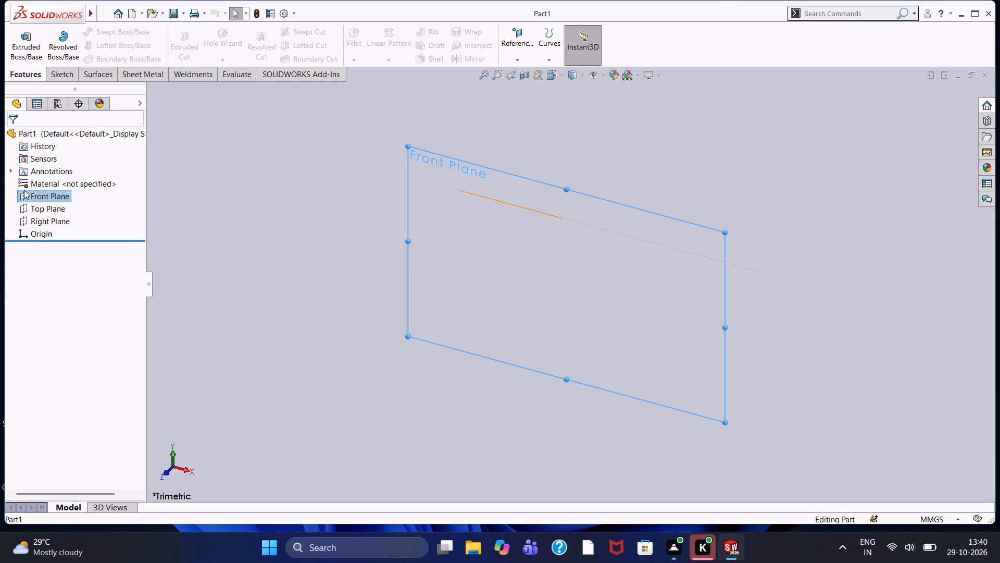
pyautogui.click(411, 151)
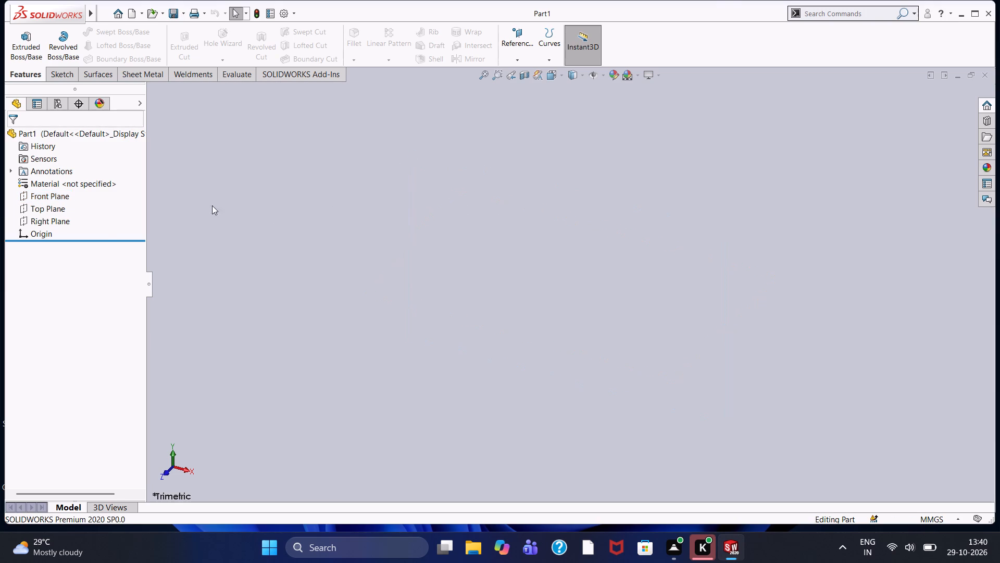
pyautogui.click(42, 198)
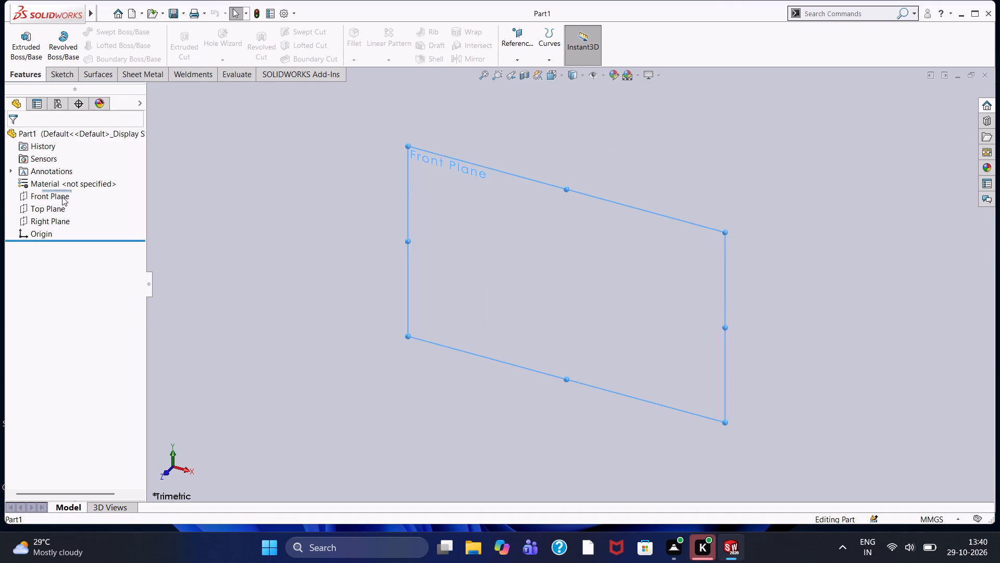
pyautogui.click(55, 182)
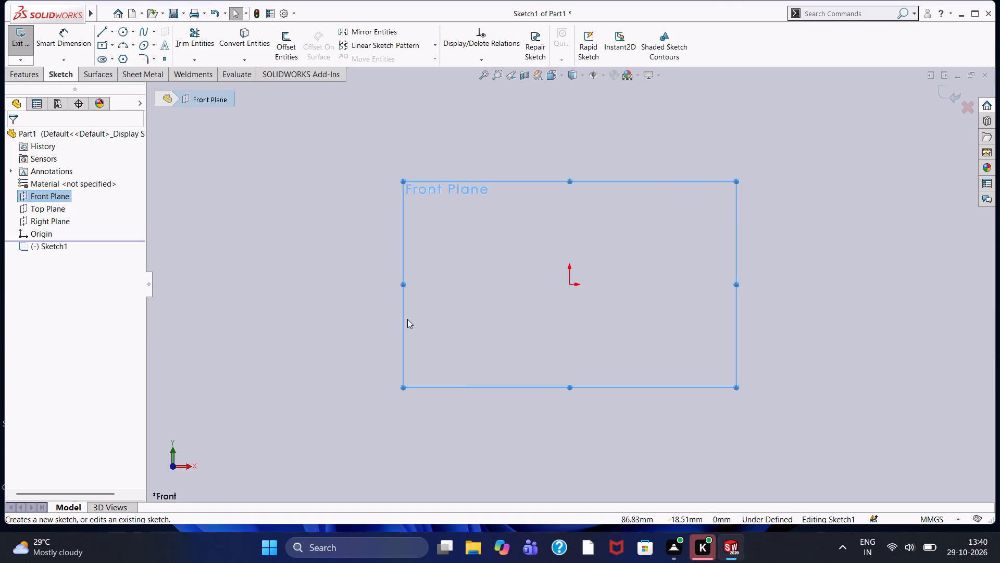
pyautogui.click(438, 303)
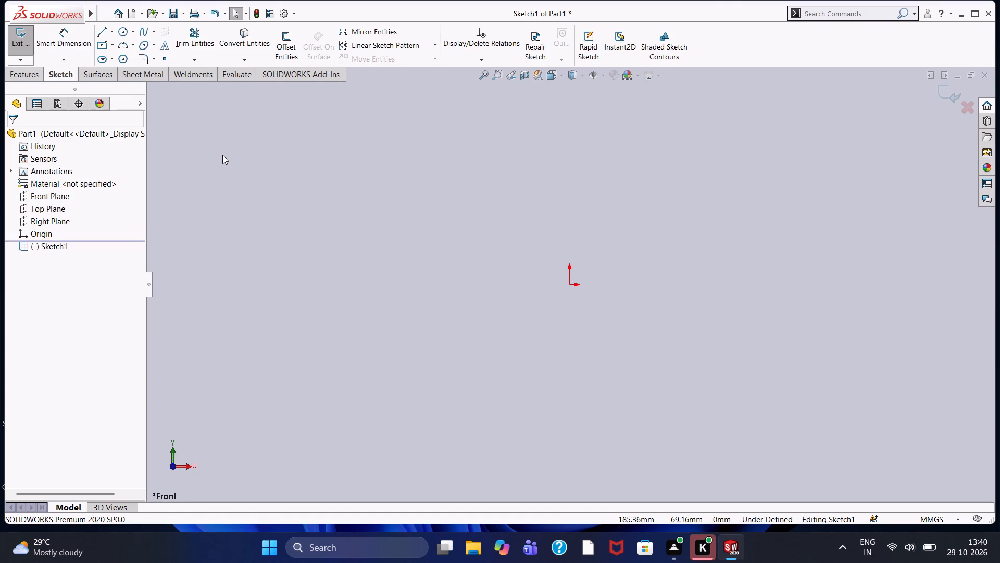
# Draw a vertical centerline about 158 mm long through the origin, extending above and below it.
pyautogui.click(112, 34)
pyautogui.click(112, 56)
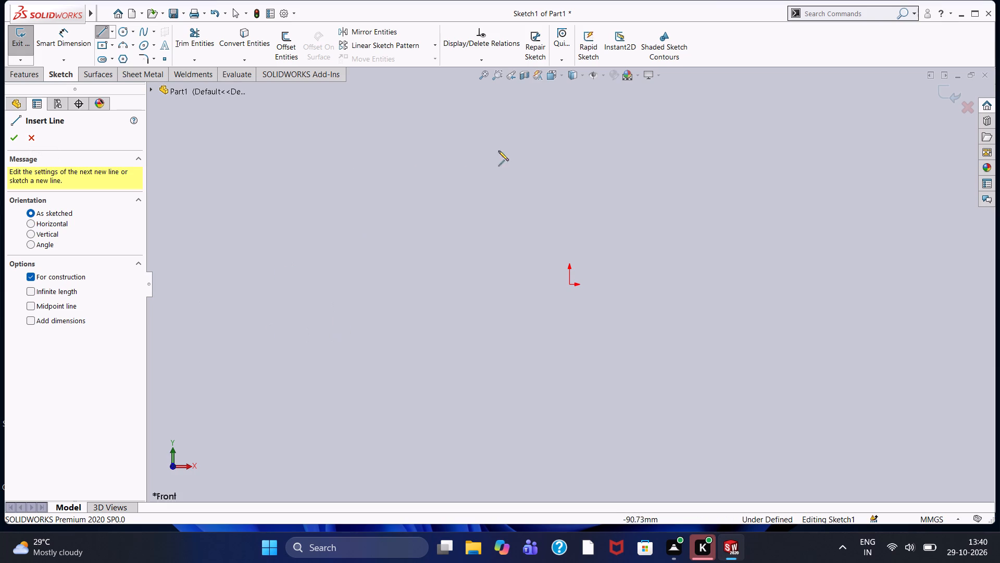
pyautogui.click(568, 133)
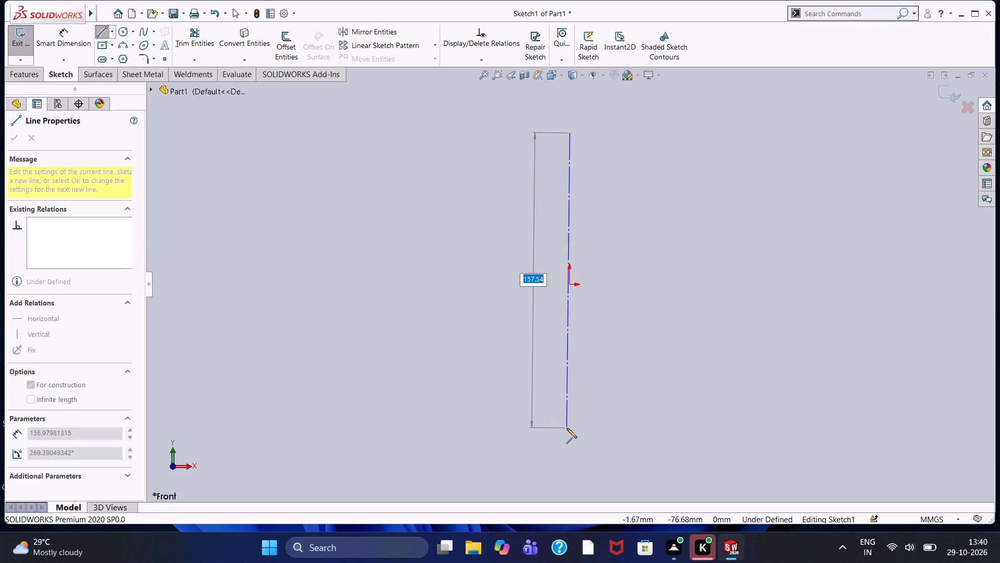
pyautogui.click(568, 430)
pyautogui.rightClick(597, 397)
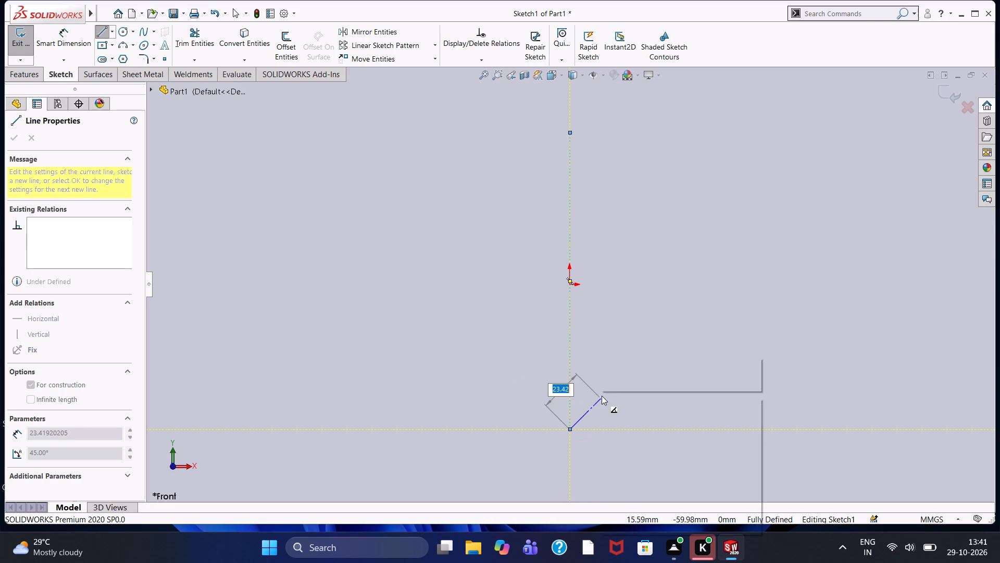
pyautogui.click(612, 402)
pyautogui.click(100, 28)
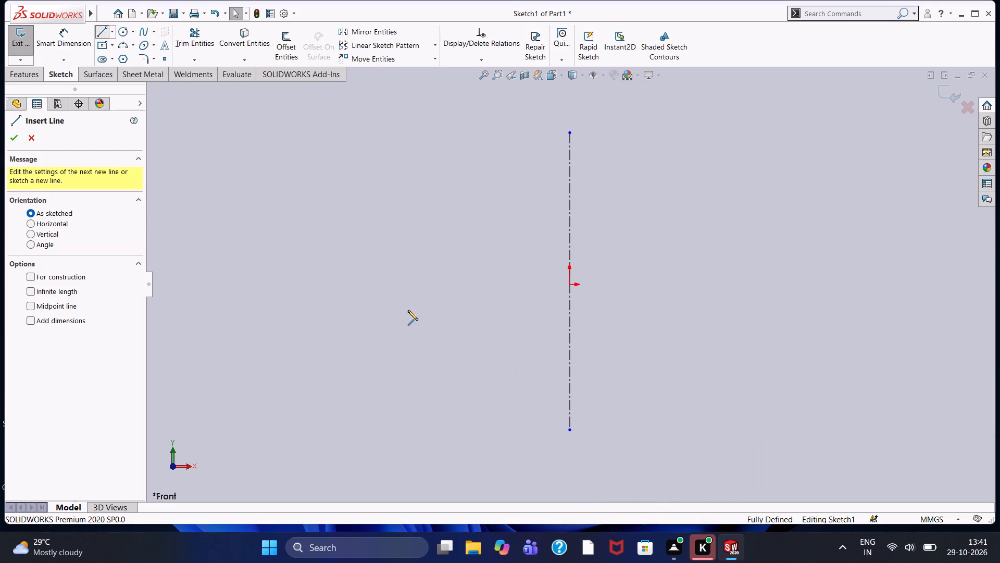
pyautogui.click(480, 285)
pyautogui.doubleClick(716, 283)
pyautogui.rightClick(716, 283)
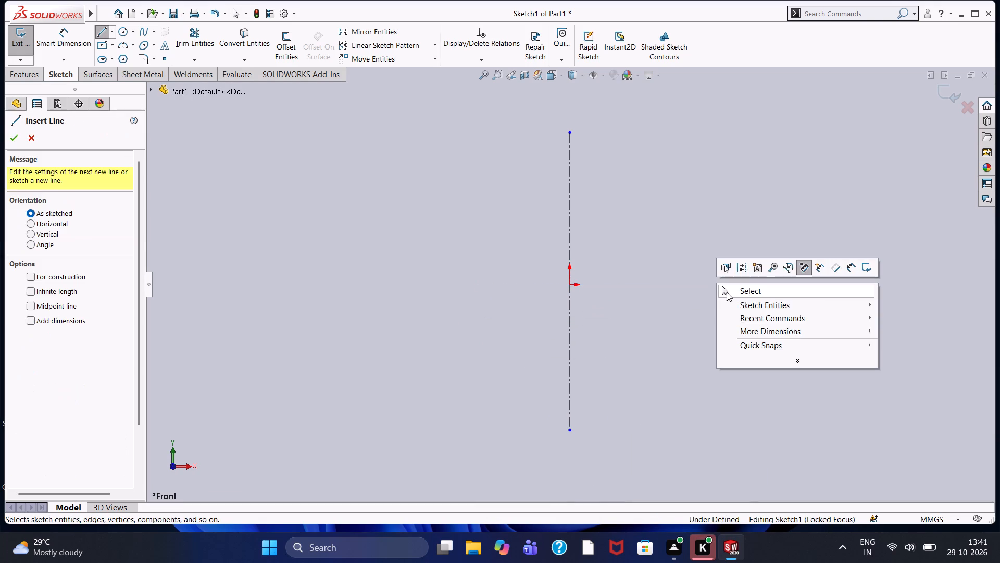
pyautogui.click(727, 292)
# Draw a horizontal line about 146 mm long through the origin and make it construction geometry.
pyautogui.click(96, 30)
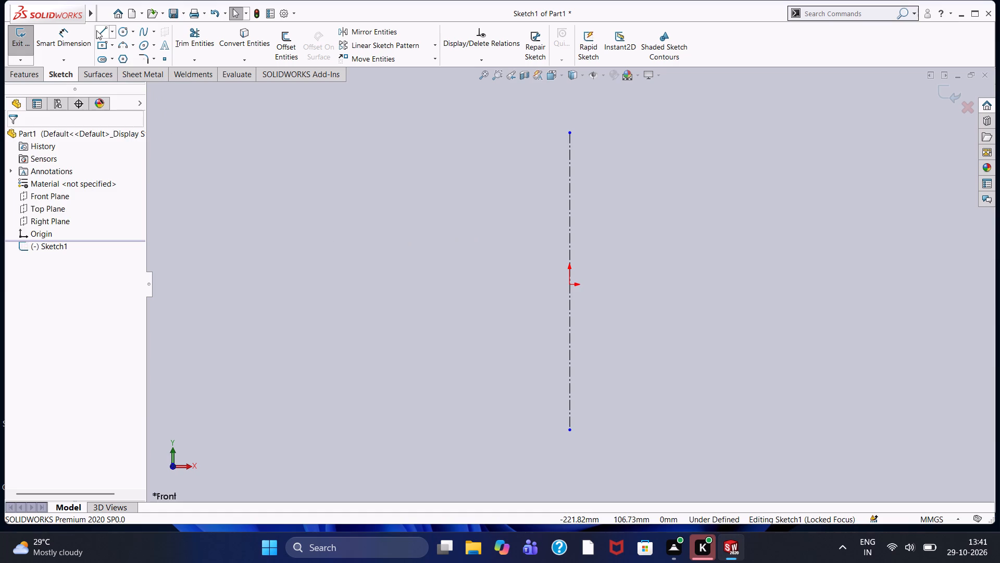
pyautogui.click(476, 284)
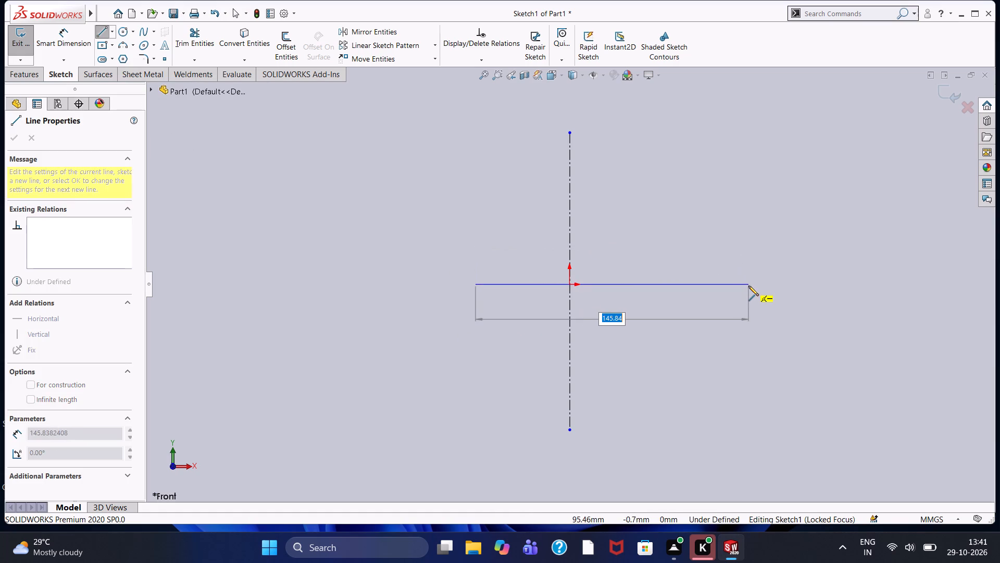
pyautogui.click(748, 286)
pyautogui.rightClick(748, 286)
pyautogui.click(759, 296)
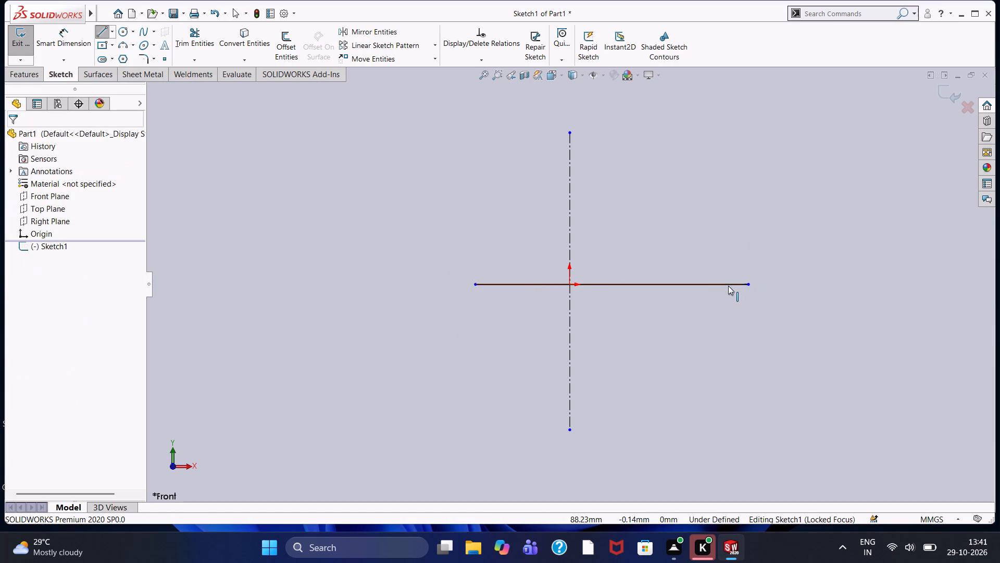
pyautogui.click(727, 284)
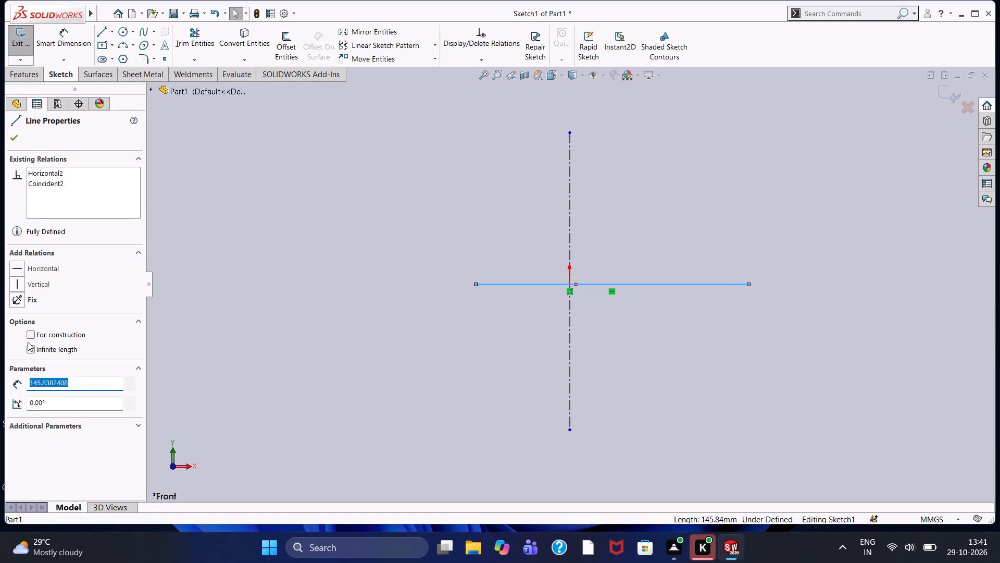
pyautogui.click(30, 337)
pyautogui.click(11, 136)
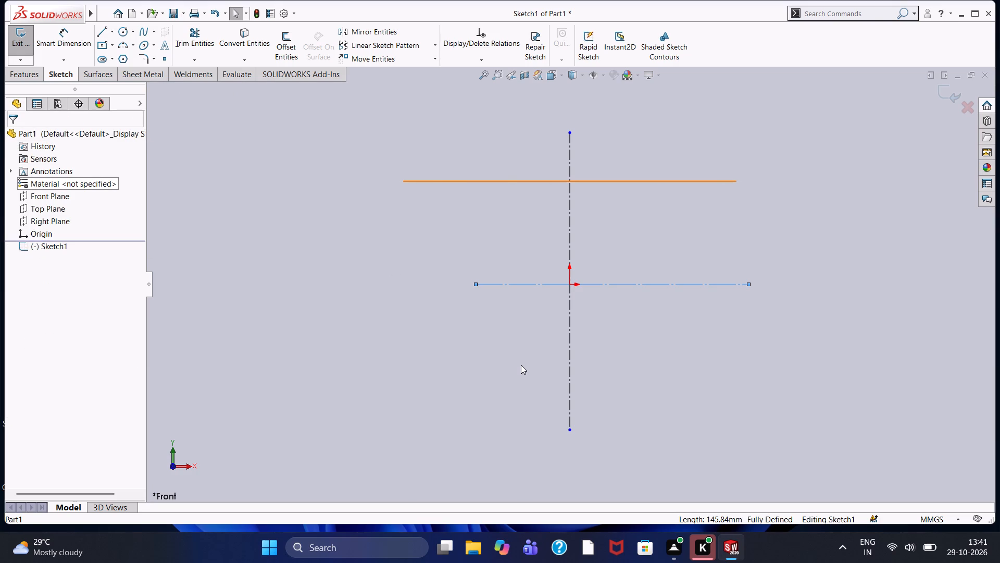
pyautogui.press('Escape')
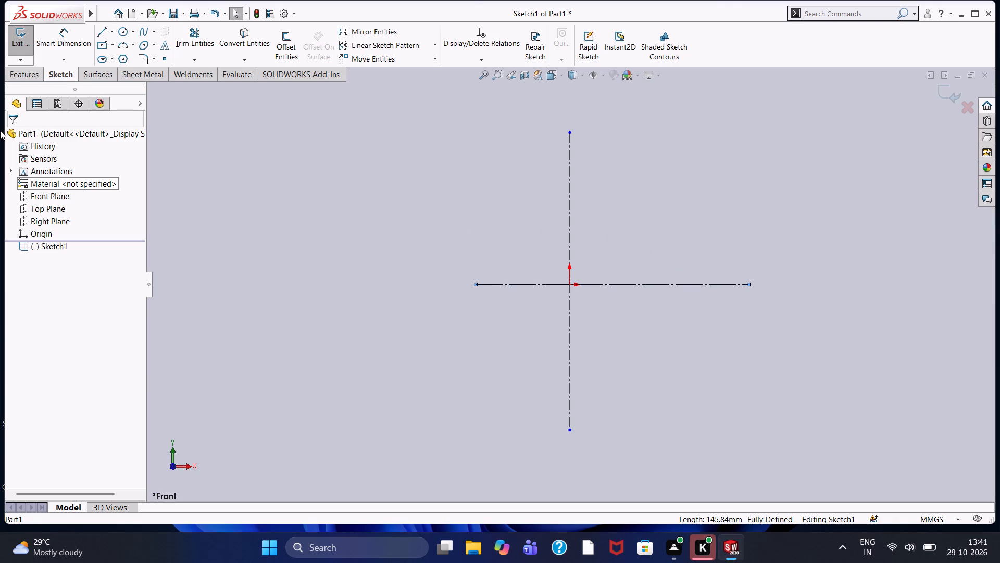
# Sketch a circle of 72 mm diameter centred on the lower endpoint of the vertical centerline.
pyautogui.click(121, 32)
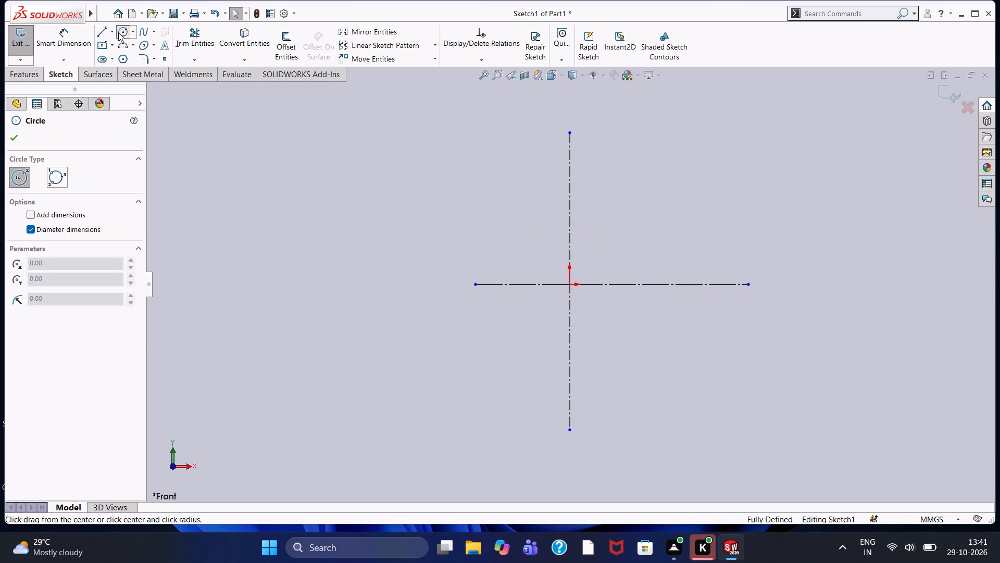
pyautogui.click(571, 431)
pyautogui.write('72')
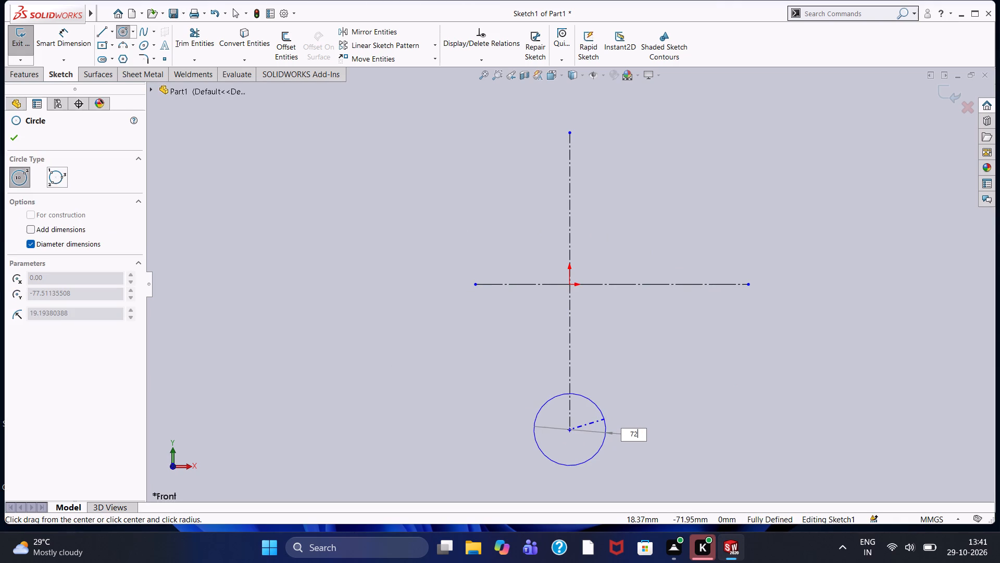
pyautogui.press('Return')
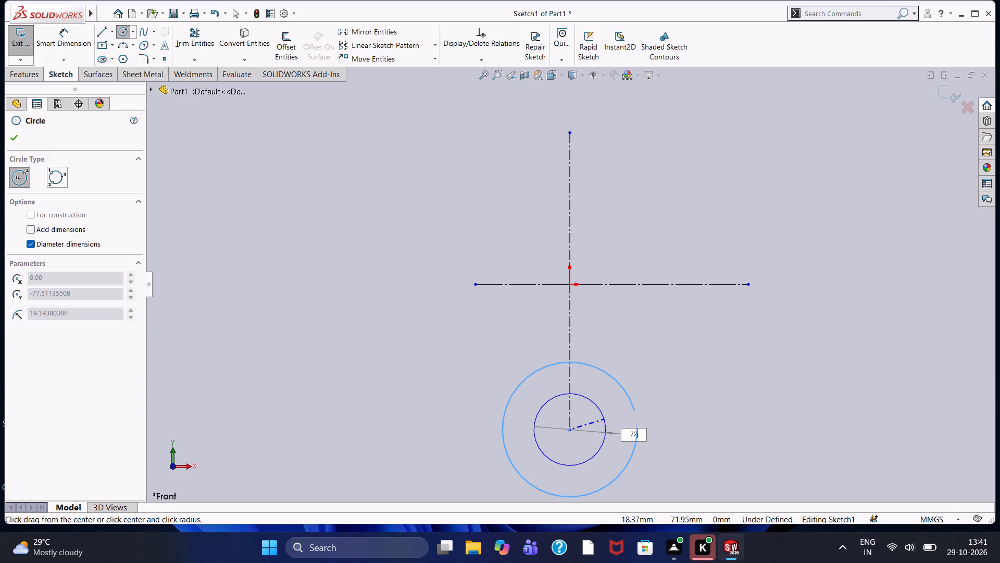
pyautogui.click(8, 140)
# Draw a centerpoint arc about the origin above the horizontal centerline, with radius about 79 mm spanning about 78 degrees.
pyautogui.click(129, 48)
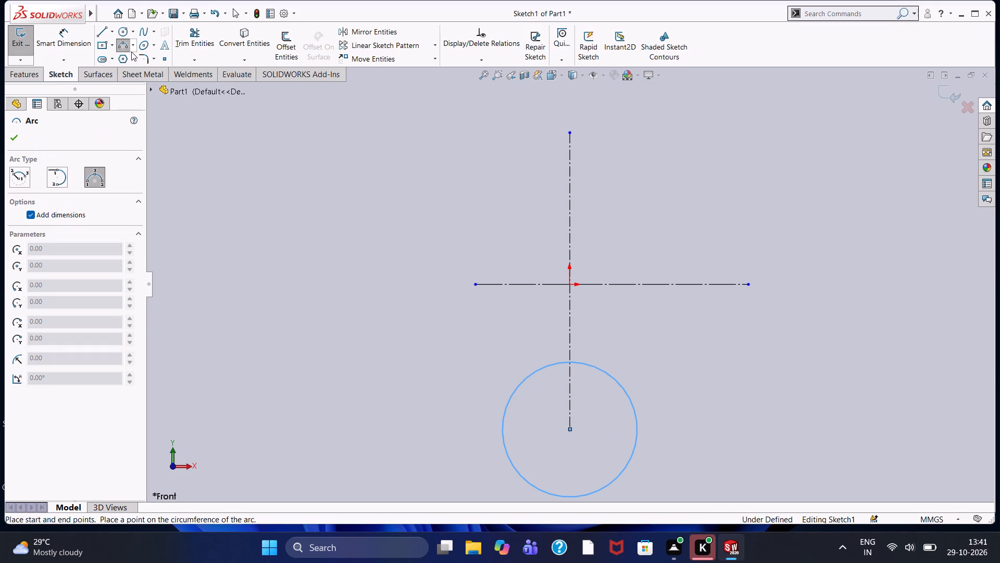
pyautogui.click(132, 47)
pyautogui.click(167, 52)
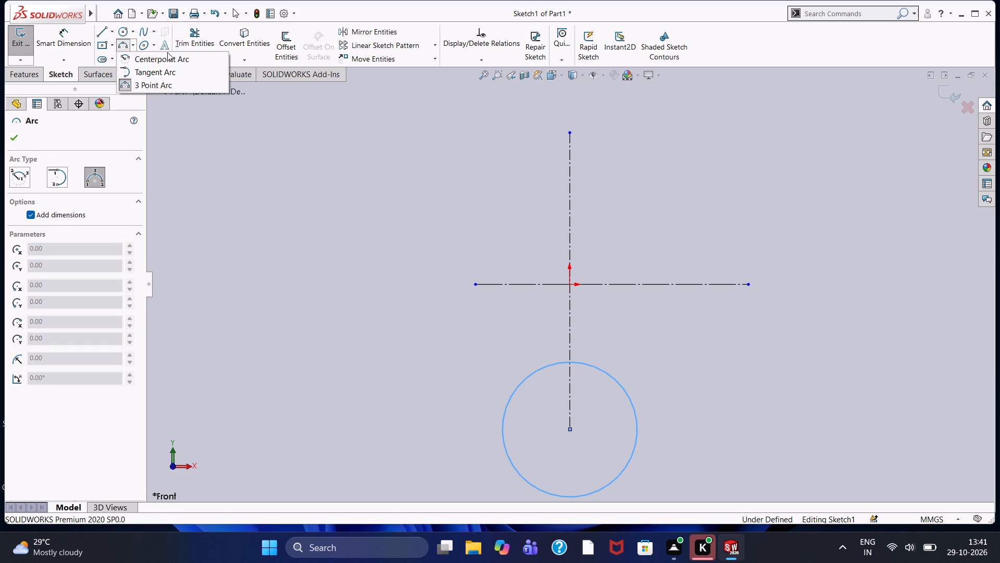
pyautogui.click(167, 55)
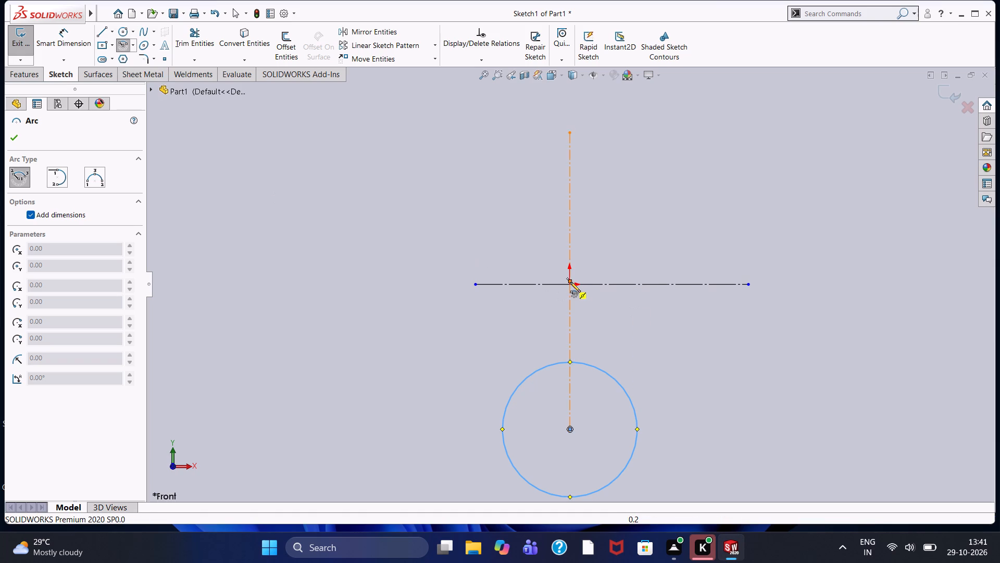
pyautogui.click(568, 284)
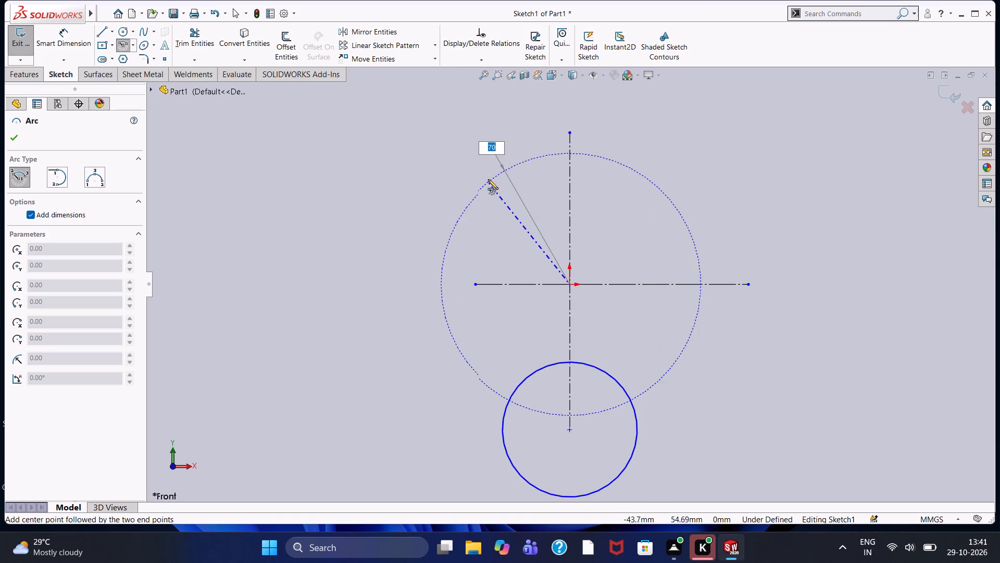
pyautogui.click(481, 166)
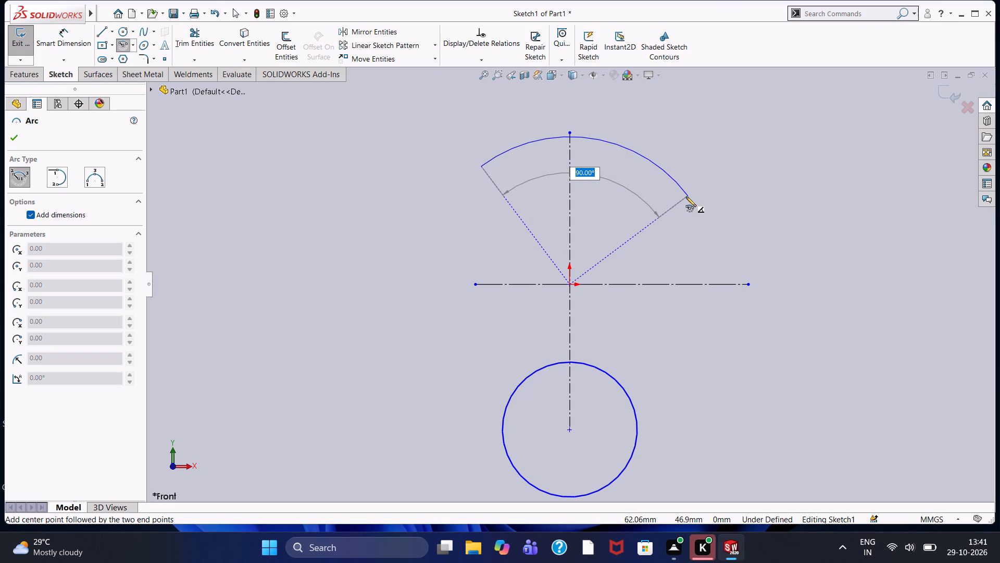
pyautogui.click(666, 173)
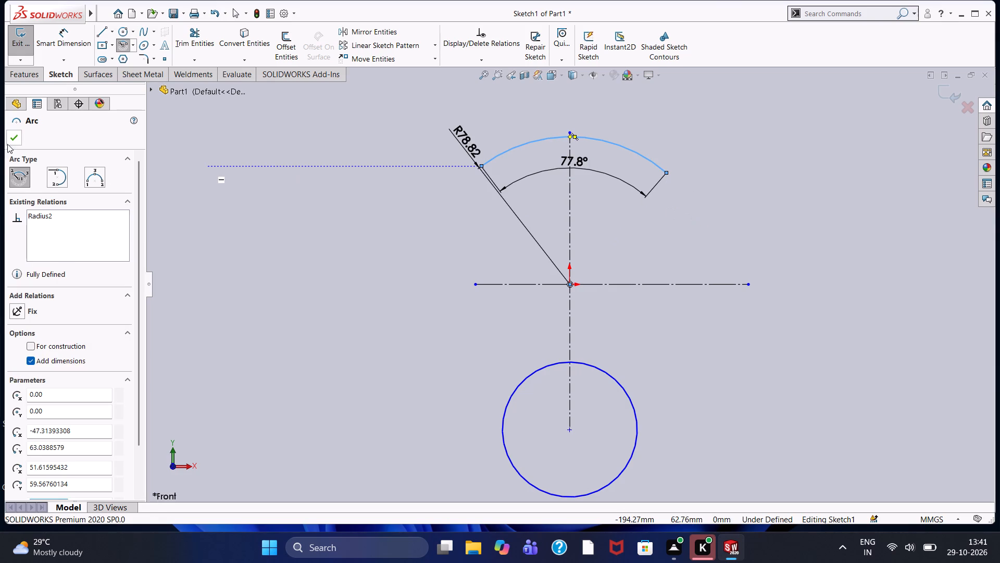
# Delete the radius and angle dimensions that were added with the upper arc.
pyautogui.click(15, 134)
pyautogui.press('Escape')
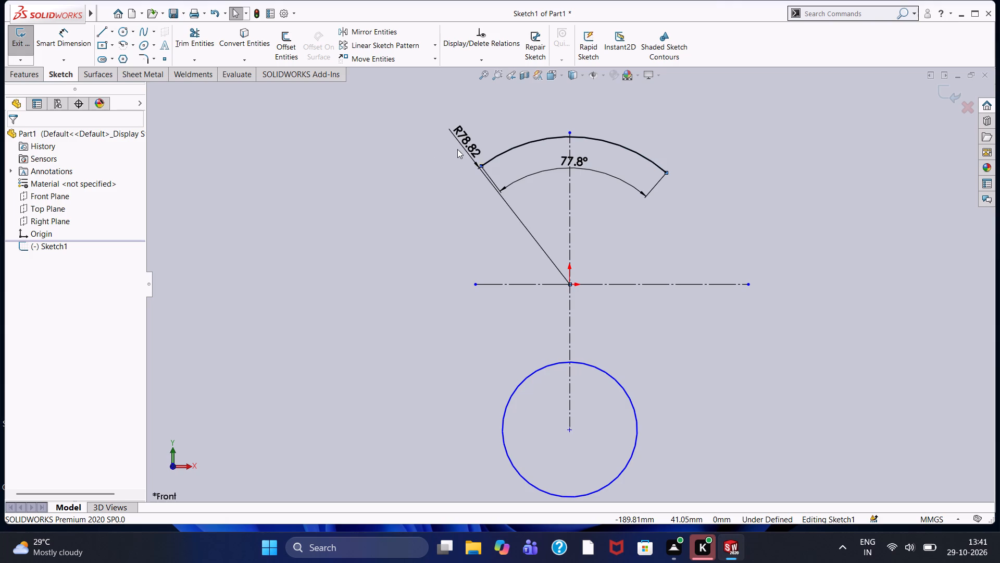
pyautogui.click(461, 144)
pyautogui.press('Delete')
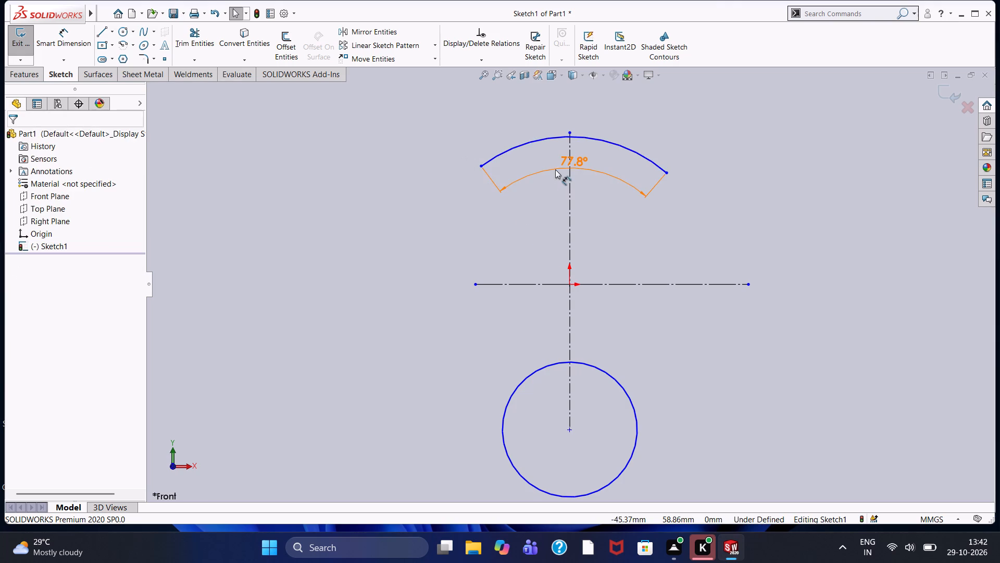
pyautogui.click(555, 169)
pyautogui.press('Delete')
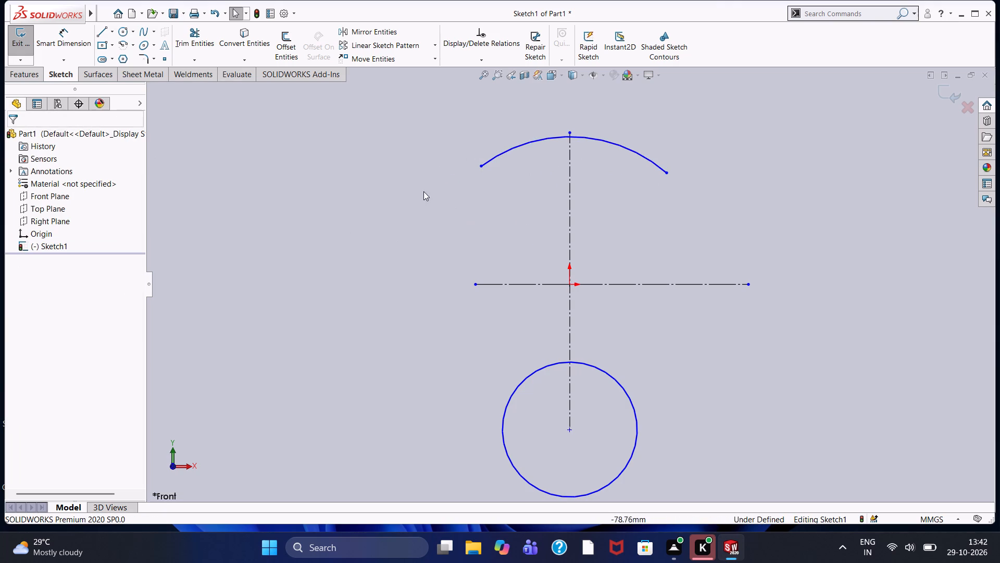
# Add a Horizontal relation between the two endpoints of the upper arc.
pyautogui.click(481, 167)
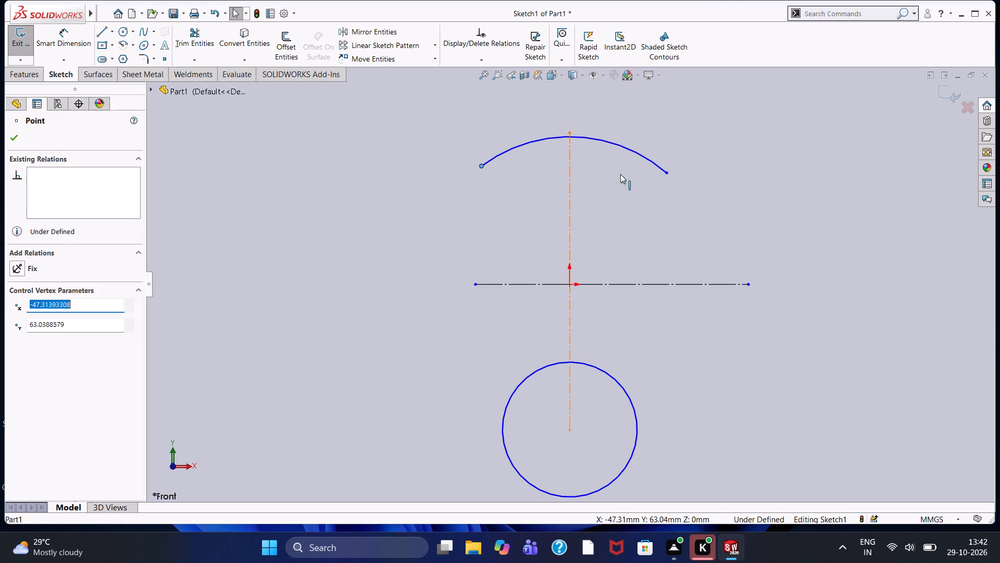
pyautogui.keyDown('ctrl'); pyautogui.click(666, 174); pyautogui.keyUp('ctrl')
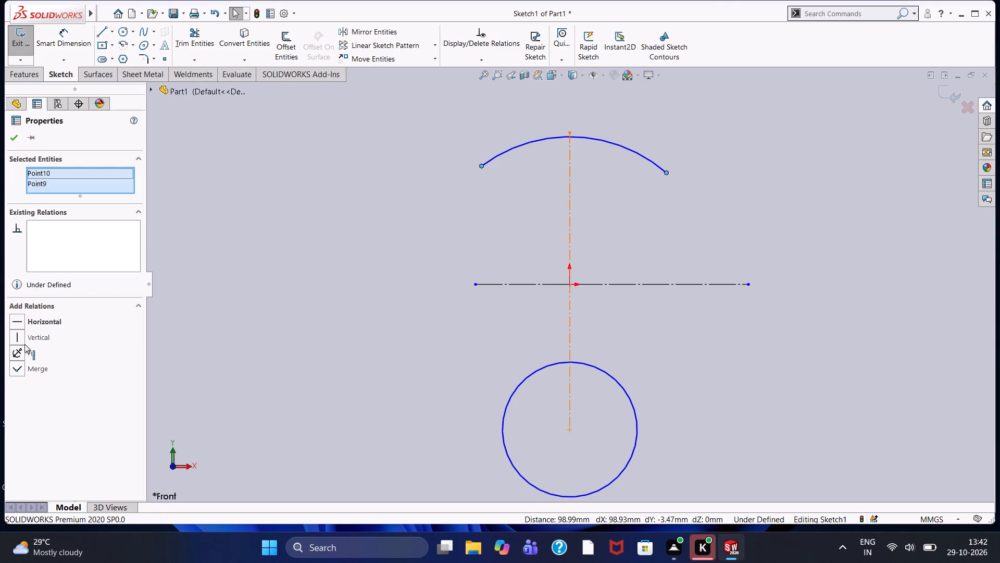
pyautogui.keyDown('ctrl'); pyautogui.click(36, 319); pyautogui.keyUp('ctrl')
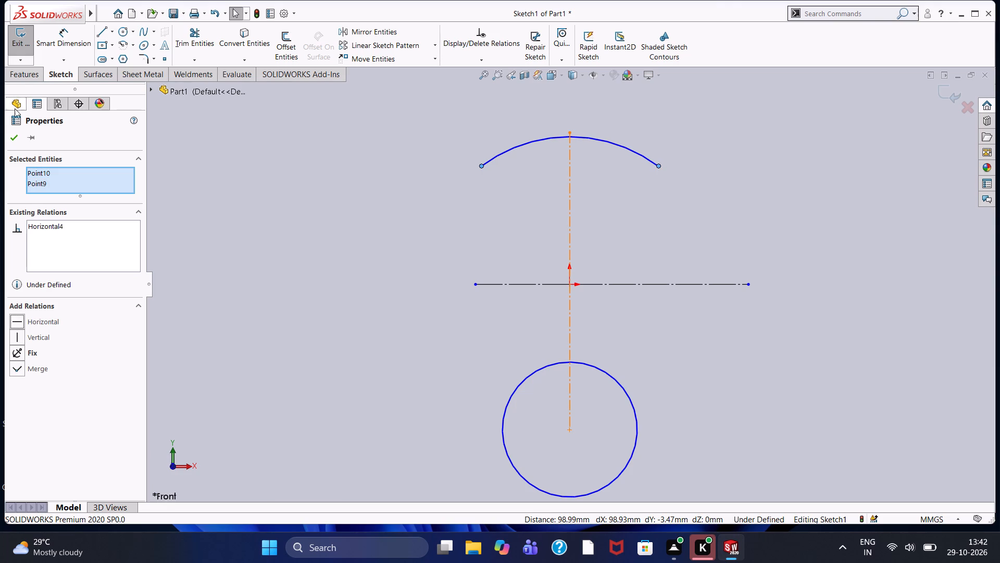
pyautogui.click(17, 140)
# Draw a line about 141 mm long from the arc's left endpoint to the left quadrant point of the lower circle.
pyautogui.click(101, 30)
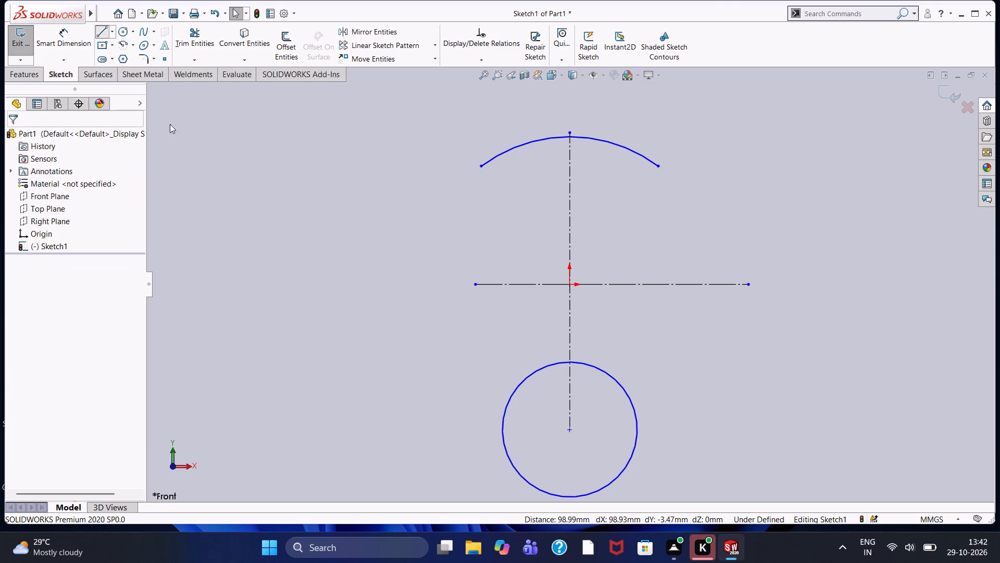
pyautogui.click(480, 167)
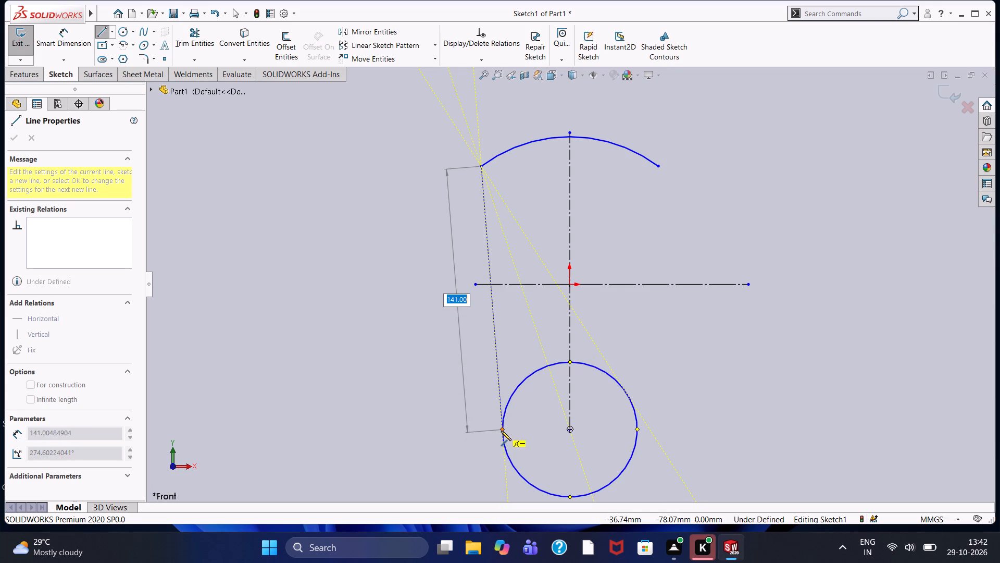
pyautogui.click(501, 431)
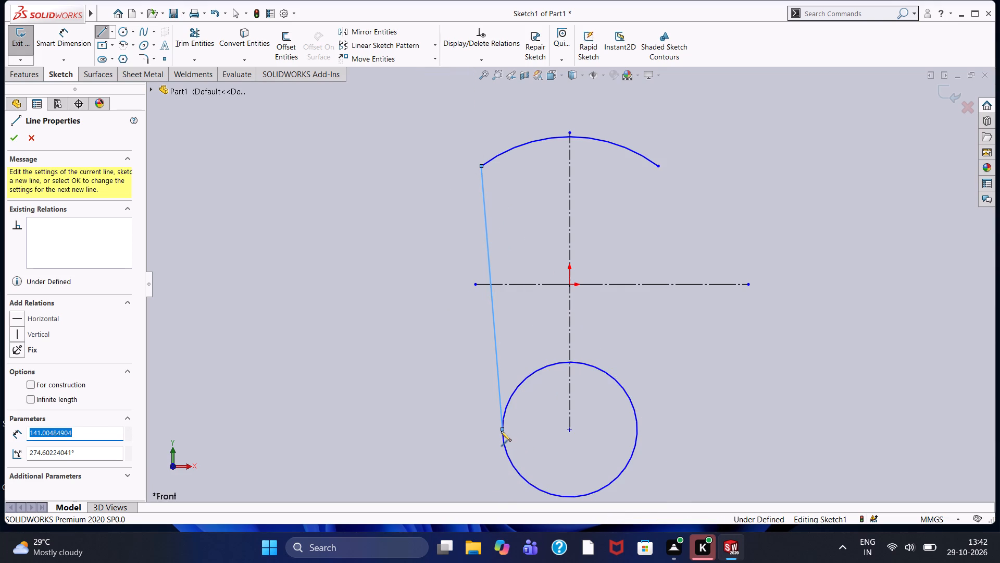
pyautogui.press('Escape')
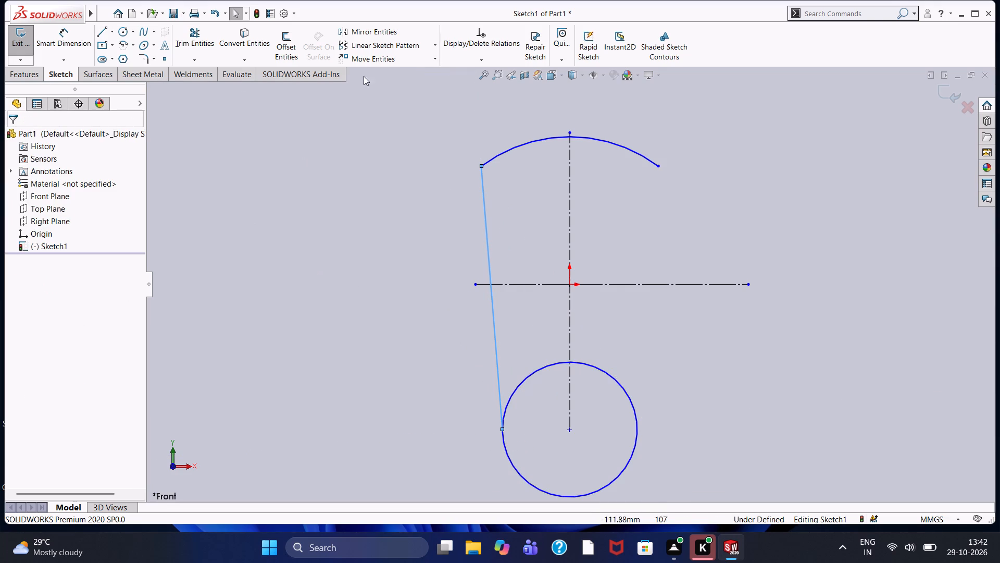
# Mirror the slanted side line about the vertical centerline, keeping the original.
pyautogui.click(359, 31)
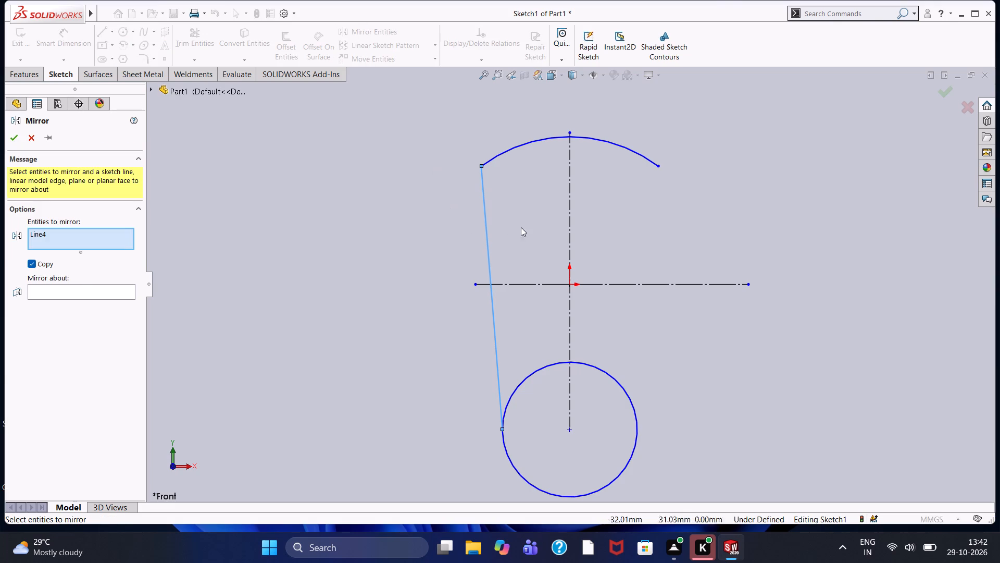
pyautogui.click(83, 289)
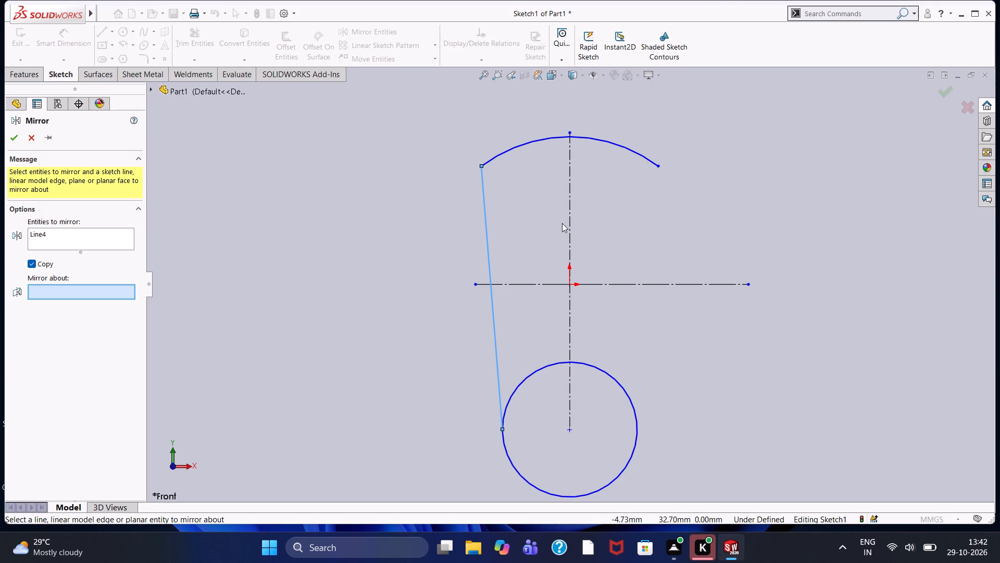
pyautogui.click(568, 223)
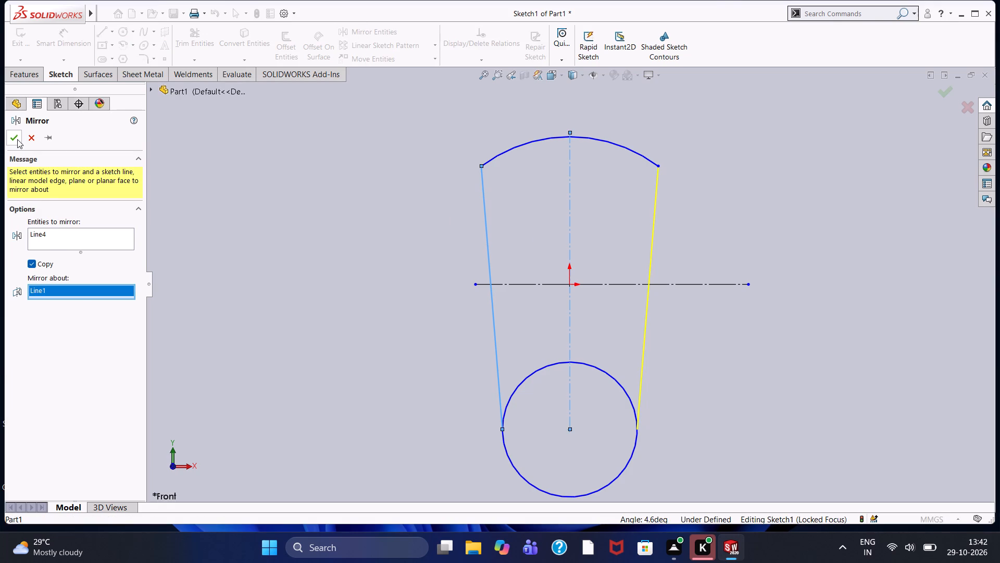
pyautogui.click(17, 139)
pyautogui.click(267, 227)
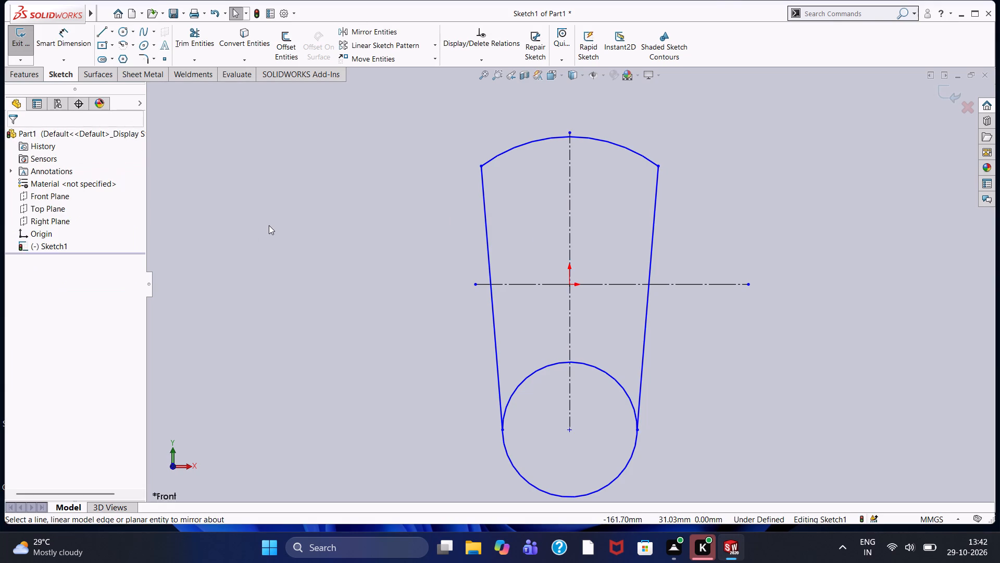
# Dimension the angle between the two slanted side lines as 33 degrees.
pyautogui.click(57, 33)
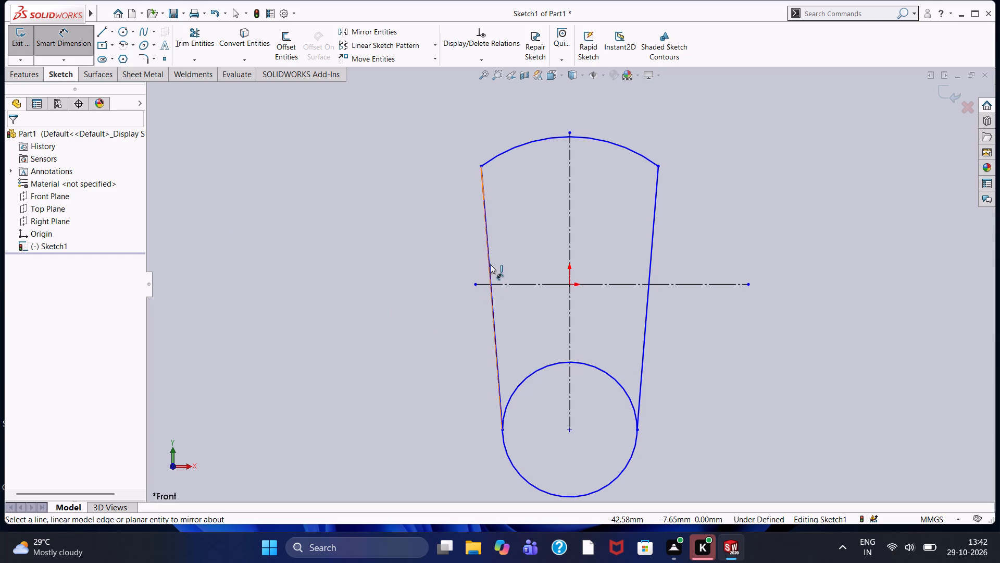
pyautogui.click(490, 264)
pyautogui.click(651, 272)
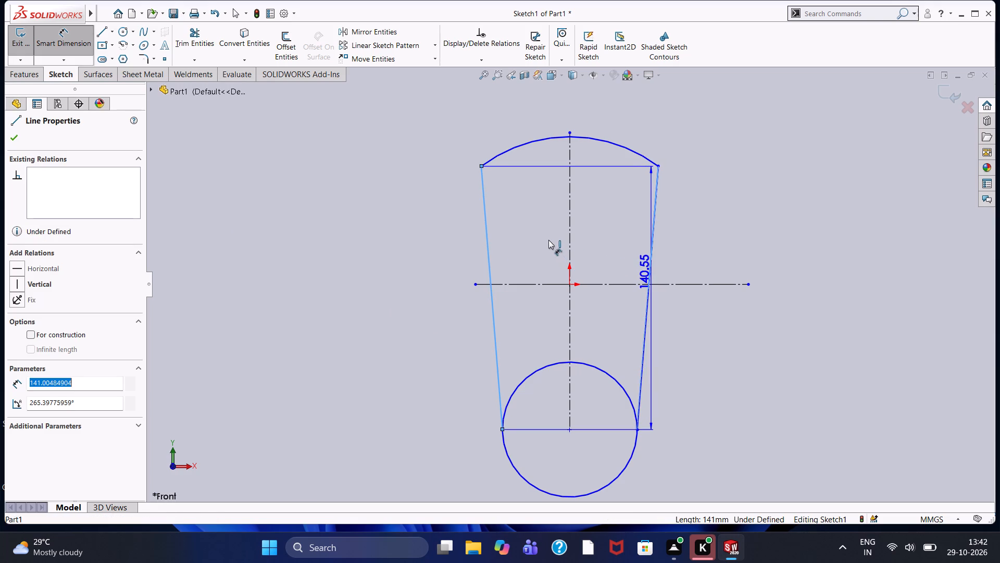
pyautogui.click(563, 241)
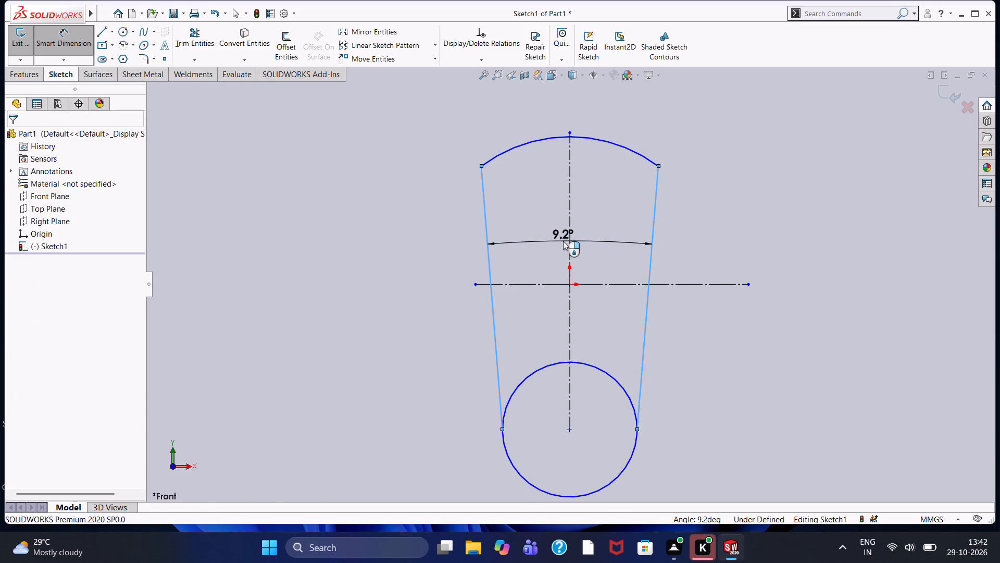
pyautogui.write('33')
pyautogui.press('Return')
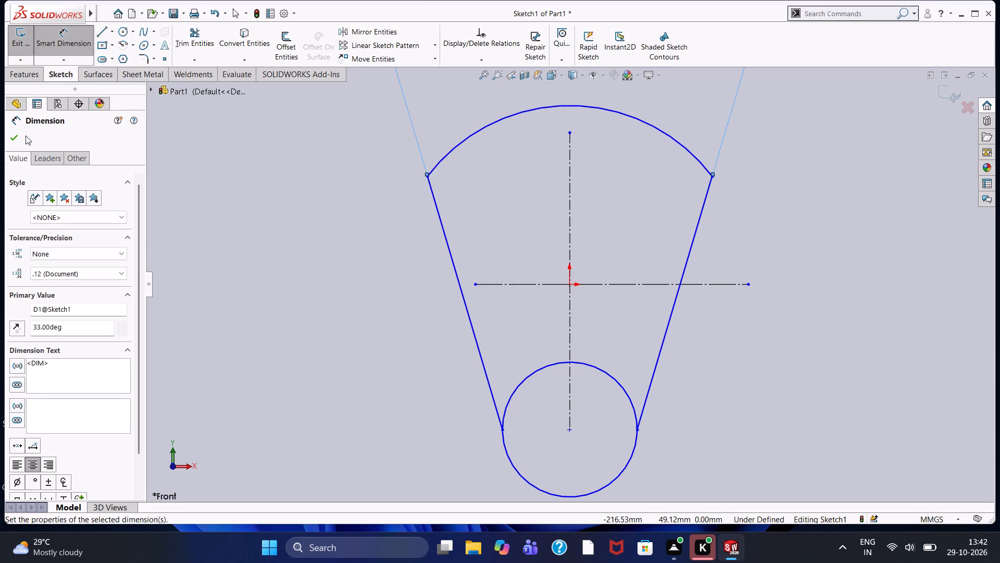
# Dimension the upper arc with a radius of 80 mm.
pyautogui.scroll(-1, 398, 279)
pyautogui.scroll(3, 406, 293)
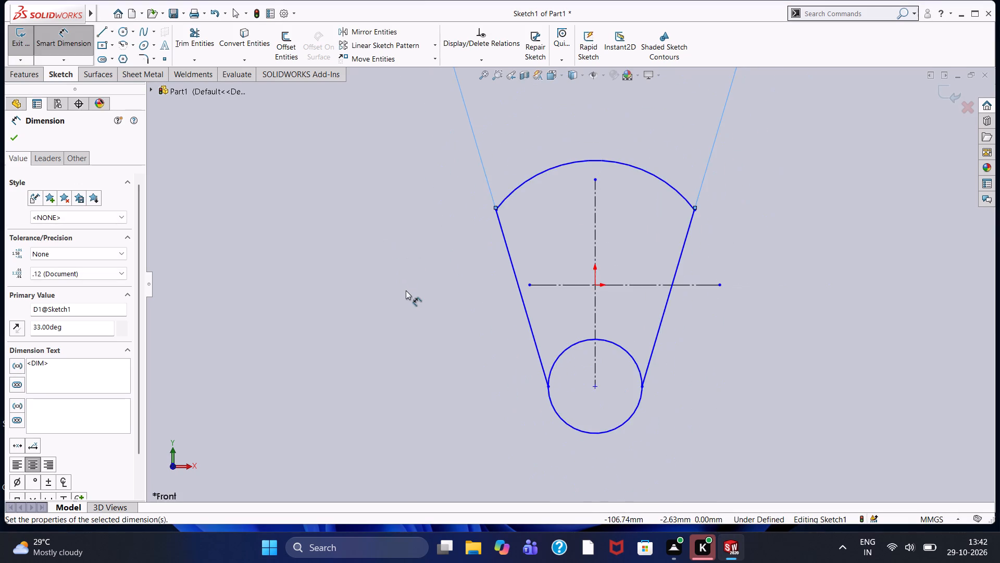
pyautogui.click(633, 168)
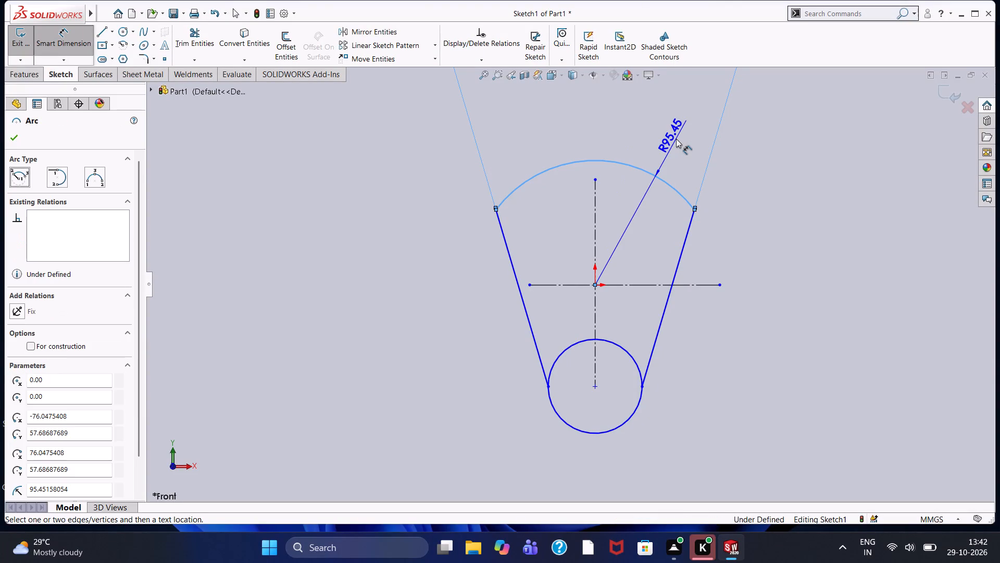
pyautogui.click(676, 139)
pyautogui.write('80')
pyautogui.press('Return')
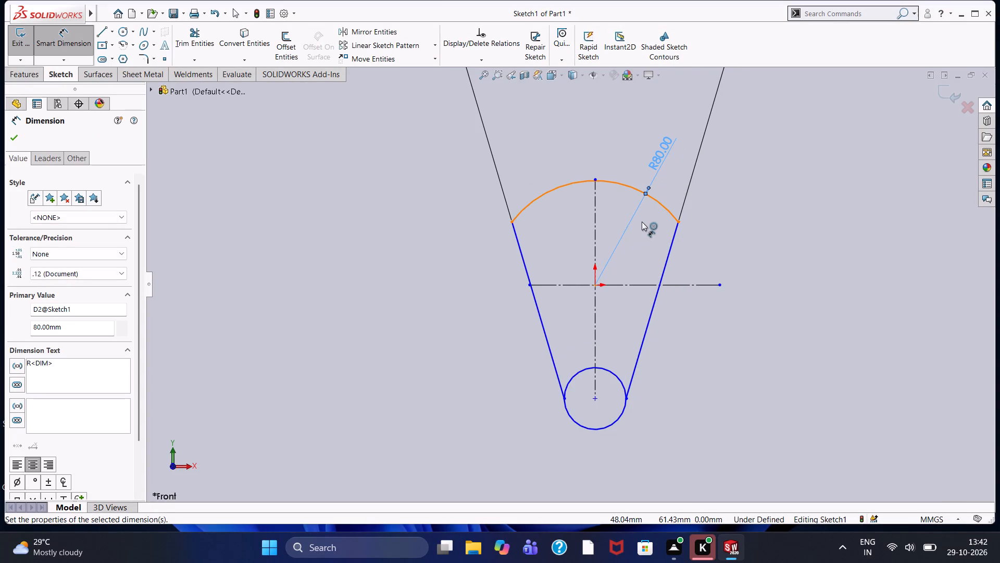
# Dimension the vertical distance from the origin to the lower circle's center as 44 mm.
pyautogui.scroll(-1, 624, 226)
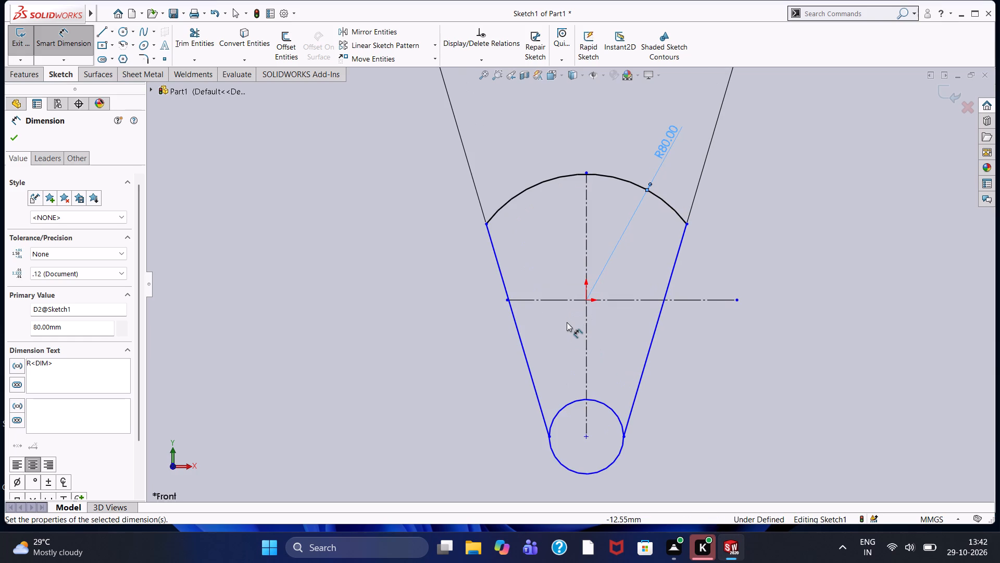
pyautogui.click(586, 299)
pyautogui.click(587, 436)
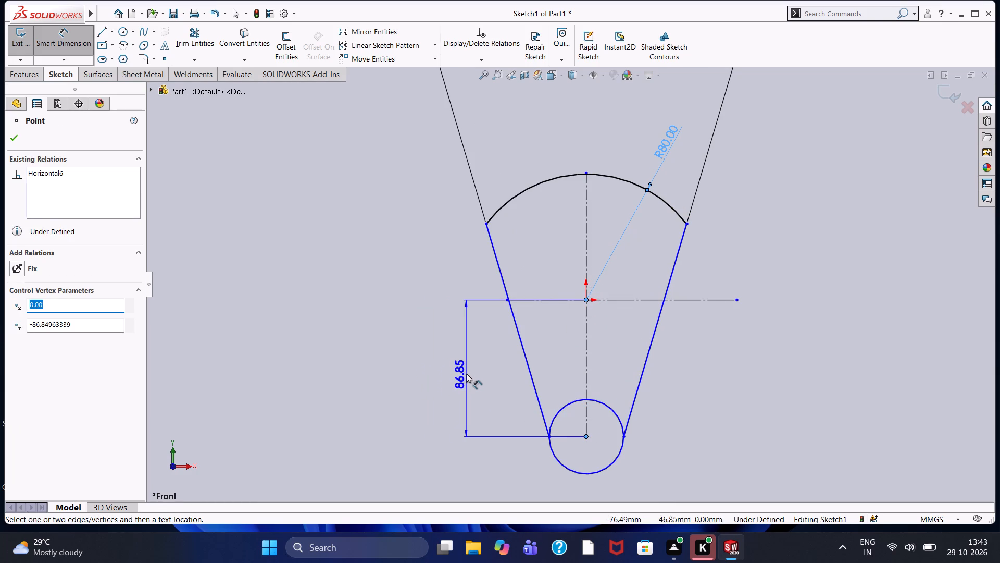
pyautogui.click(466, 373)
pyautogui.write('44')
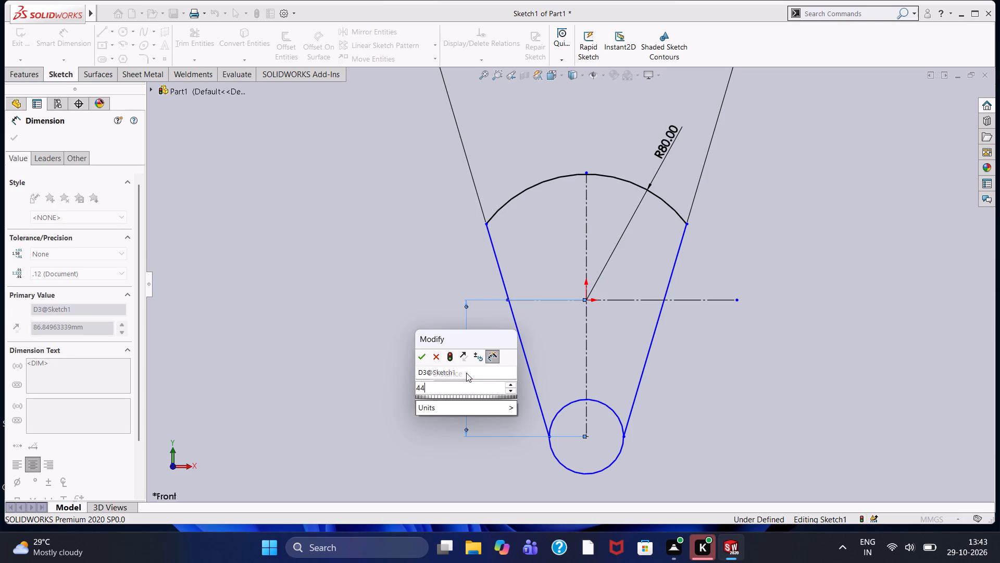
pyautogui.press('Return')
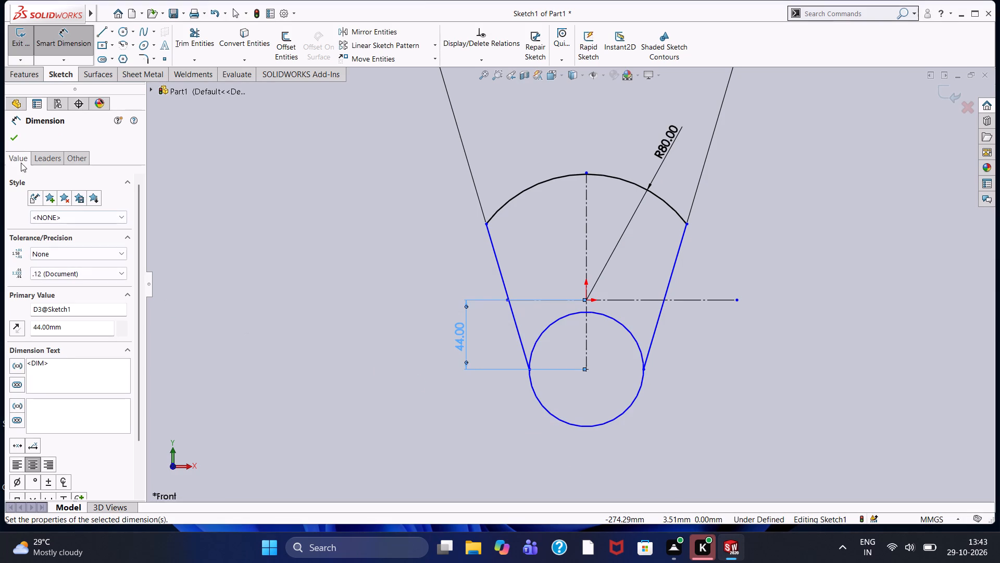
pyautogui.click(14, 142)
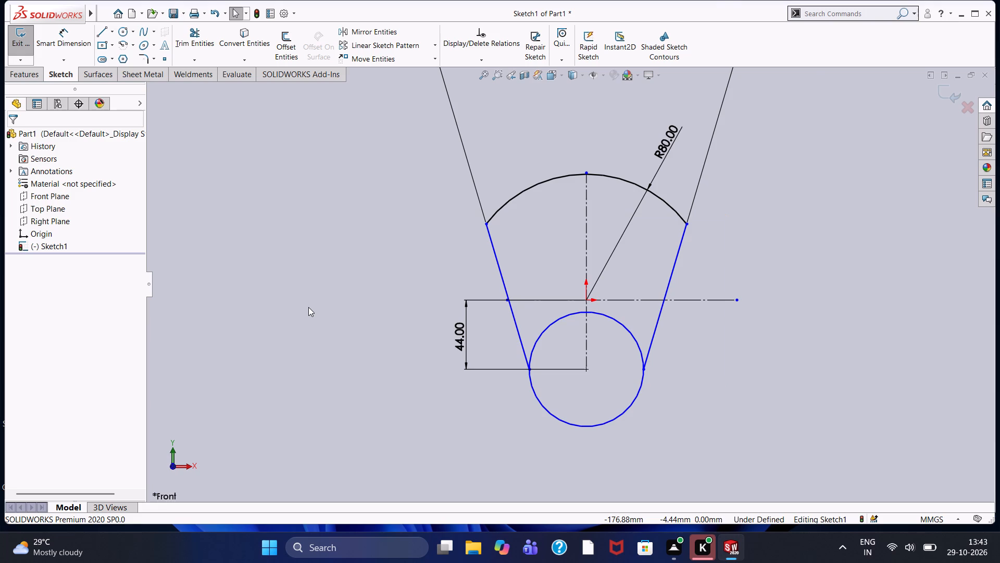
# Extrude the web region and the lower circle region together as a 15 mm blind boss.
pyautogui.scroll(-1, 311, 303)
pyautogui.scroll(4, 311, 303)
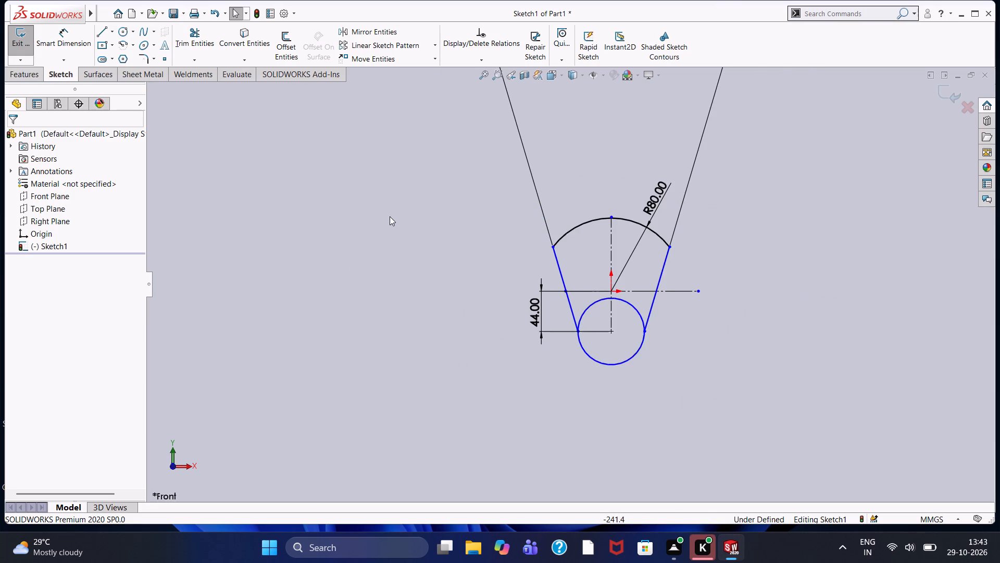
pyautogui.scroll(2, 390, 214)
pyautogui.scroll(2, 434, 218)
pyautogui.scroll(-1, 433, 214)
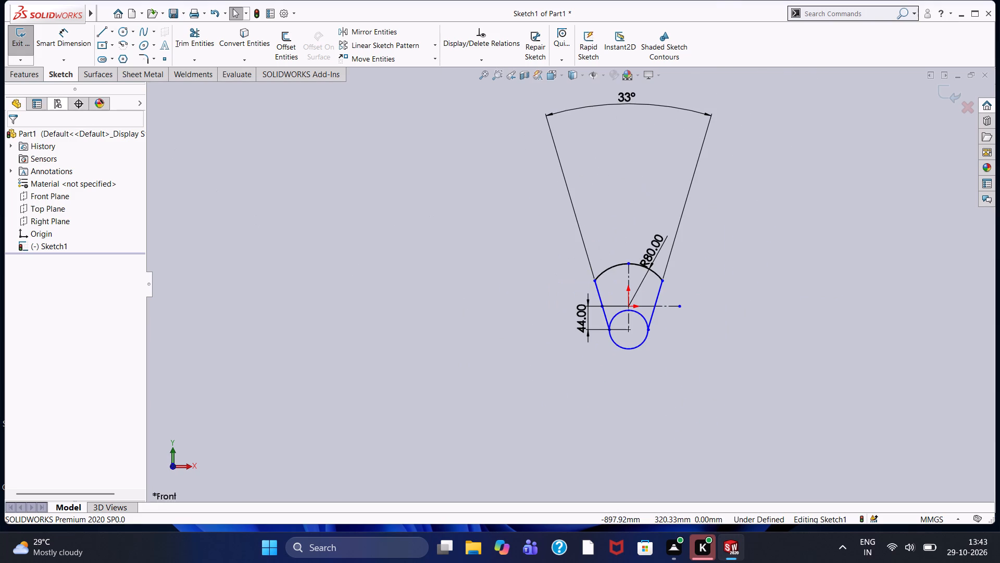
pyautogui.click(29, 70)
pyautogui.click(28, 58)
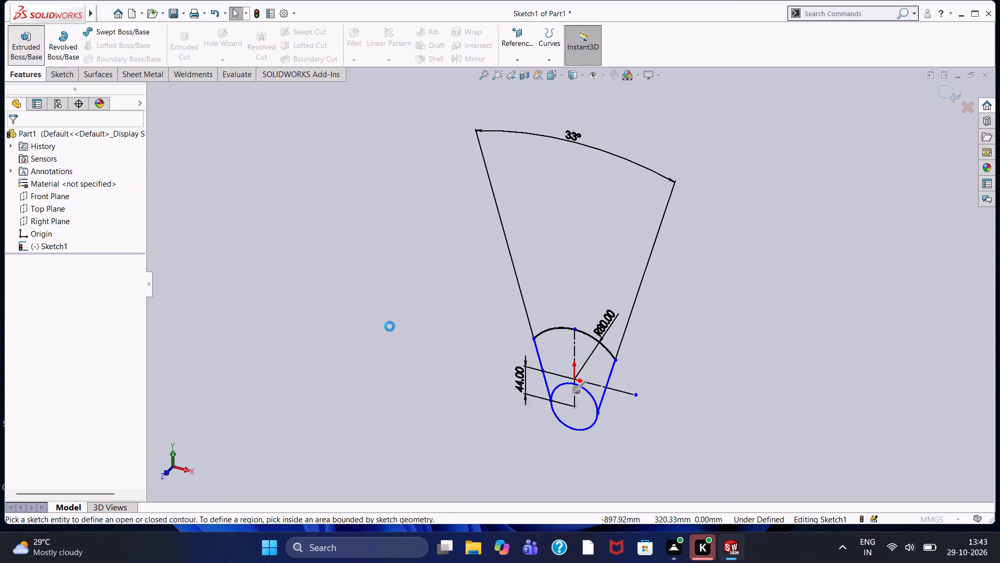
pyautogui.click(543, 360)
pyautogui.click(574, 421)
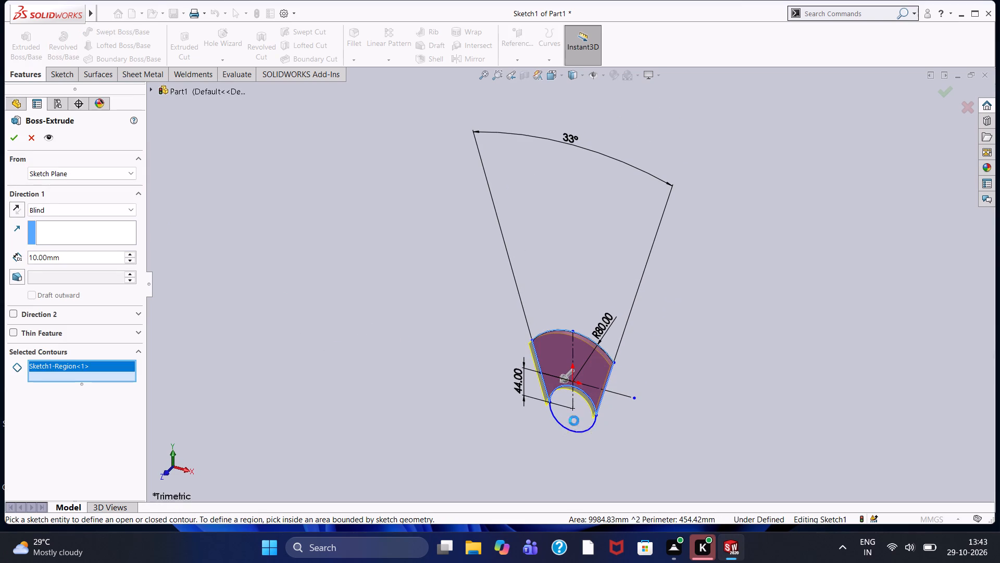
pyautogui.moveTo(81, 261); pyautogui.dragTo(7, 262)
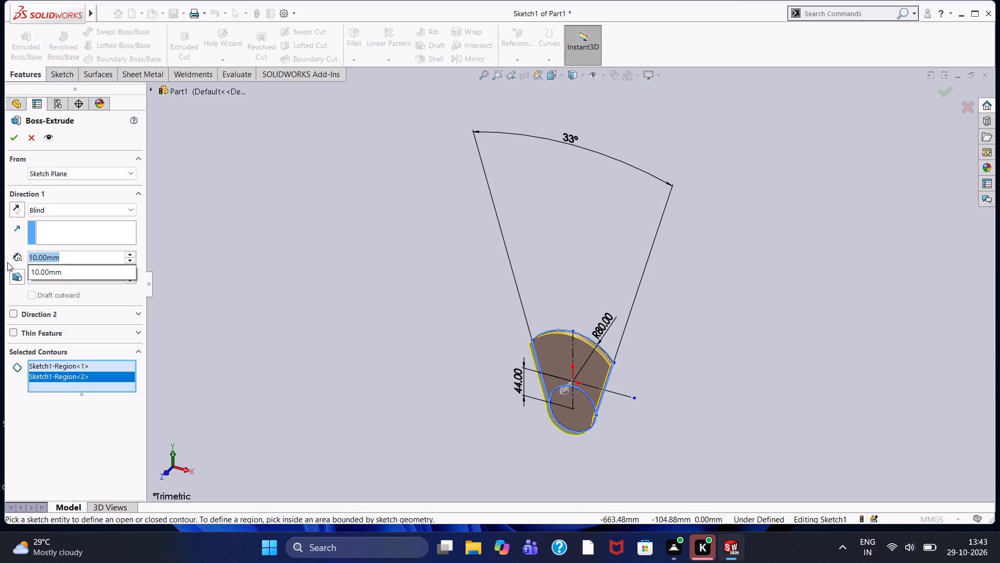
pyautogui.write('15')
pyautogui.press('Return')
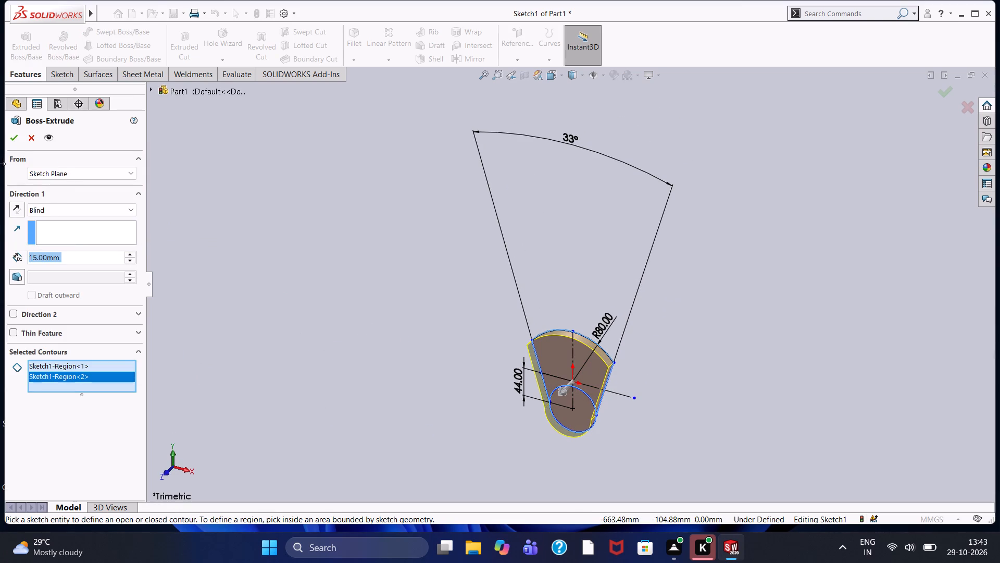
pyautogui.click(11, 142)
pyautogui.click(376, 312)
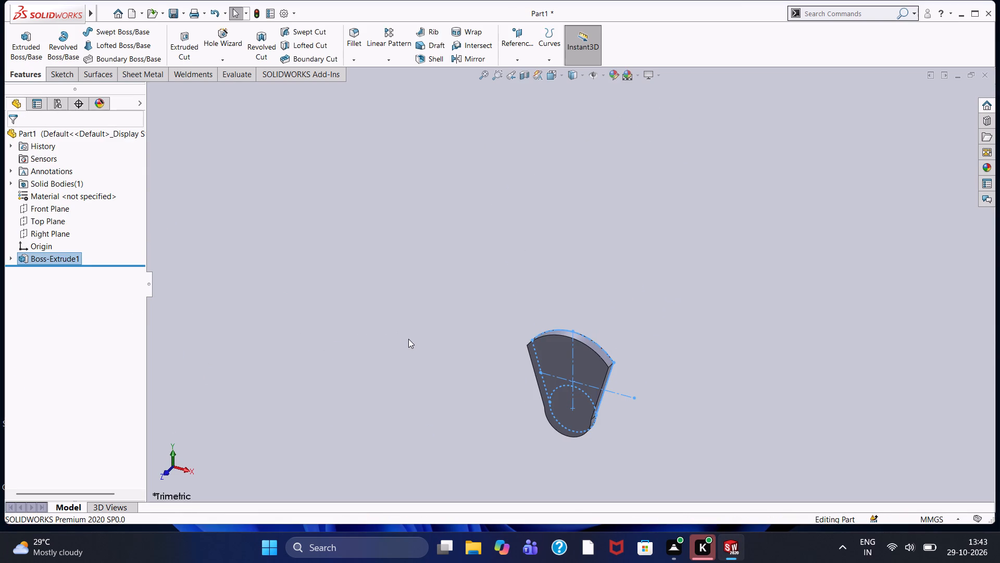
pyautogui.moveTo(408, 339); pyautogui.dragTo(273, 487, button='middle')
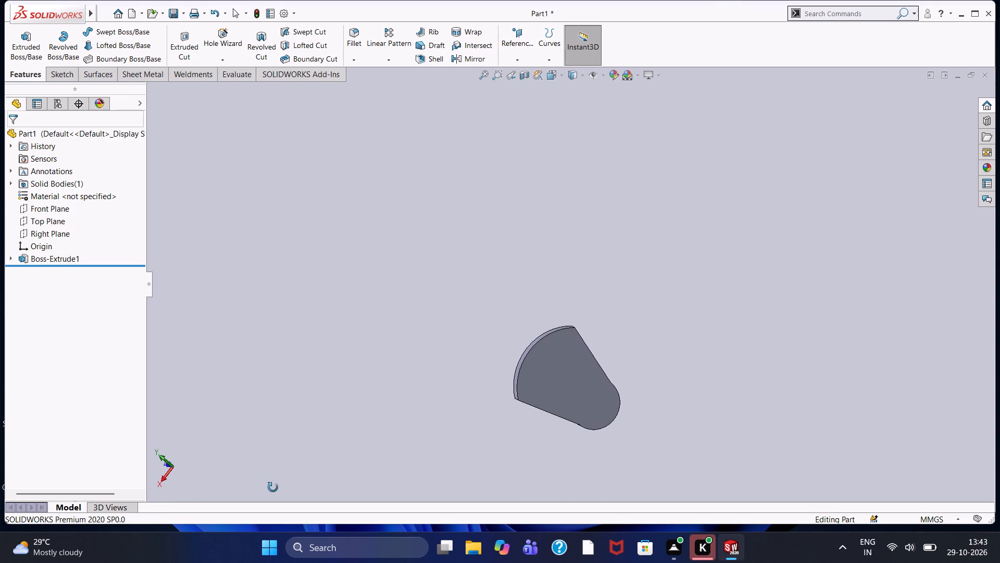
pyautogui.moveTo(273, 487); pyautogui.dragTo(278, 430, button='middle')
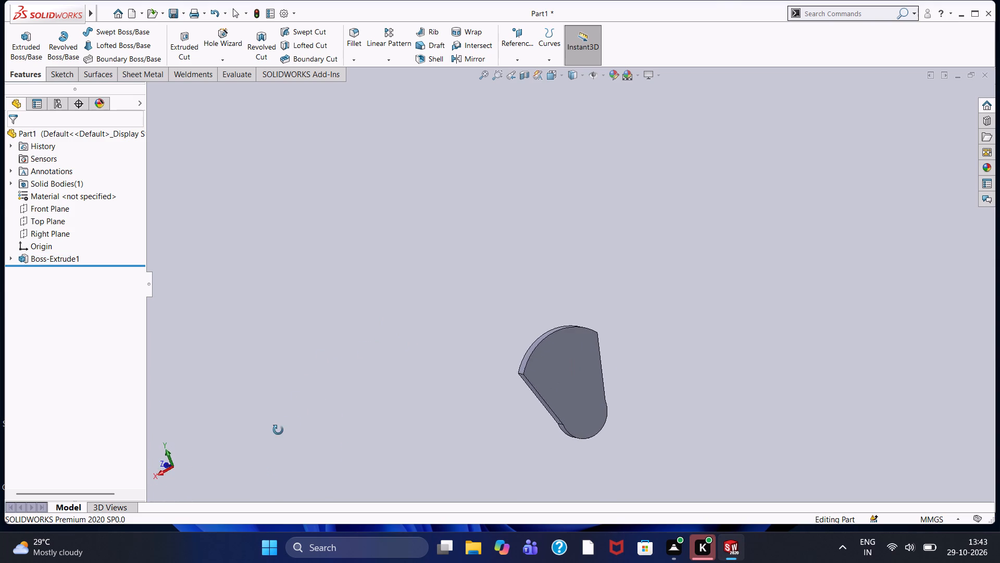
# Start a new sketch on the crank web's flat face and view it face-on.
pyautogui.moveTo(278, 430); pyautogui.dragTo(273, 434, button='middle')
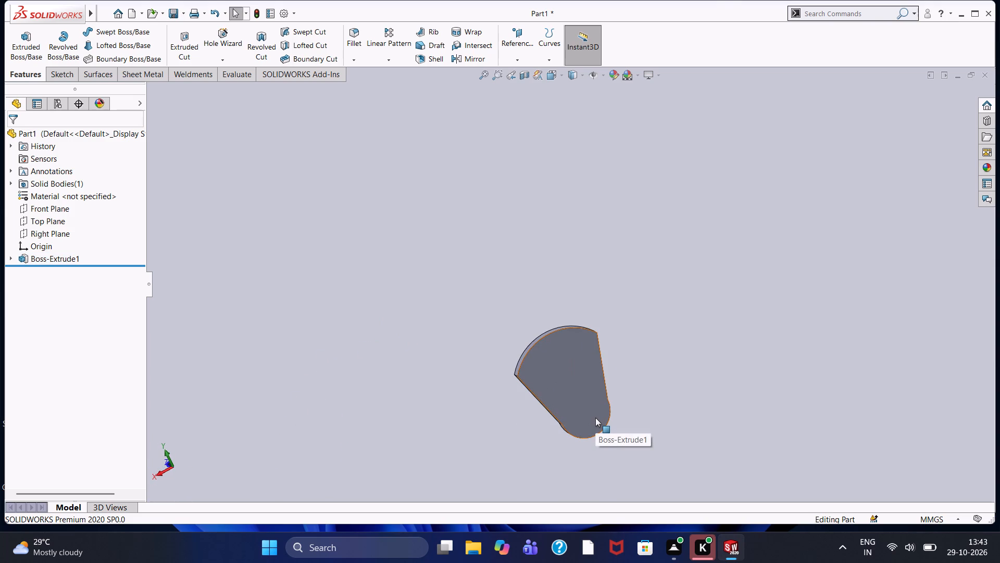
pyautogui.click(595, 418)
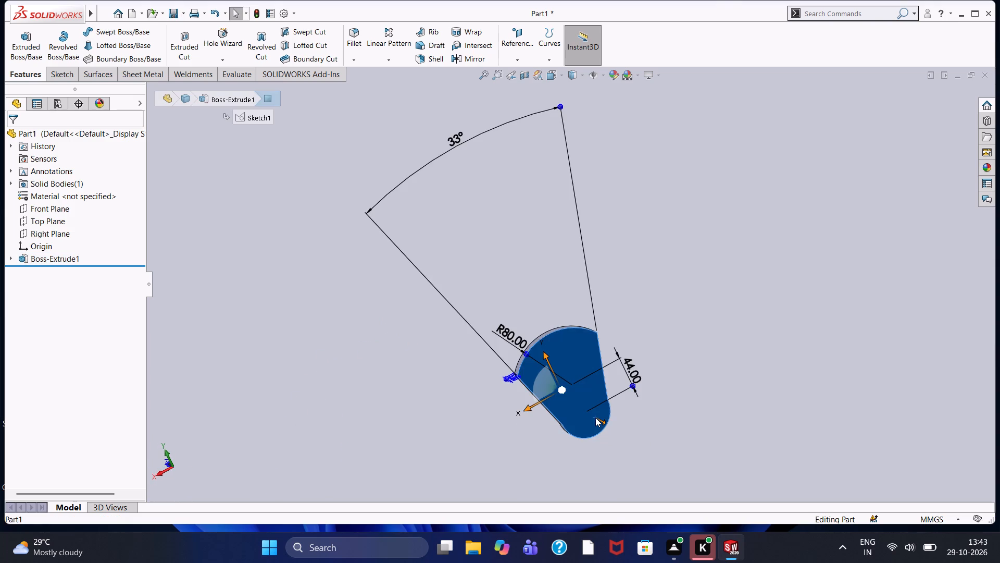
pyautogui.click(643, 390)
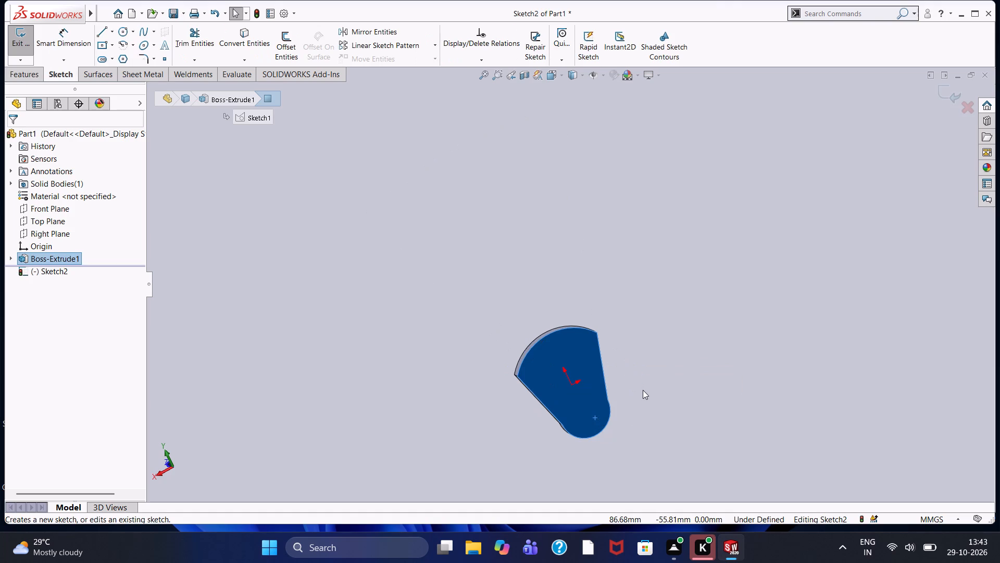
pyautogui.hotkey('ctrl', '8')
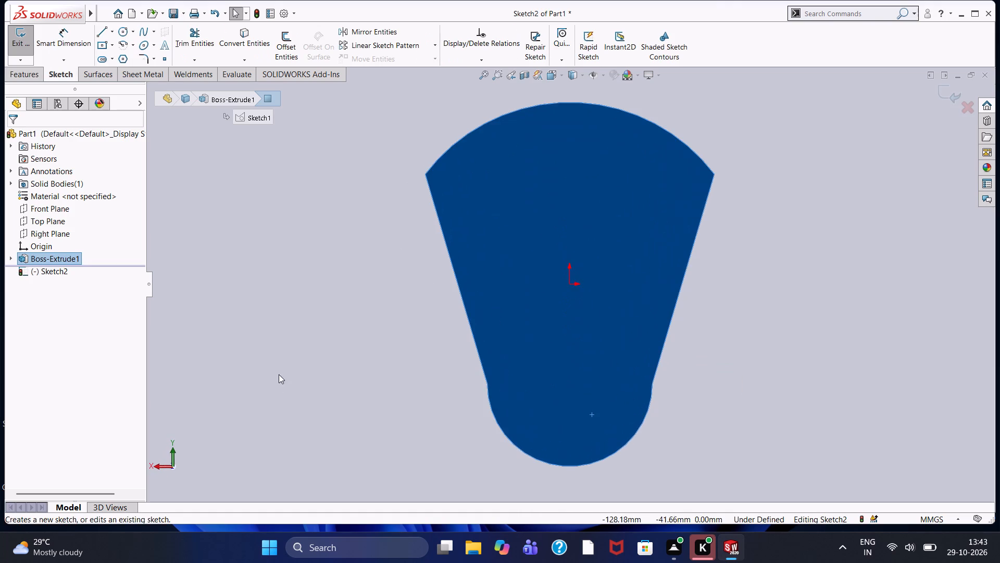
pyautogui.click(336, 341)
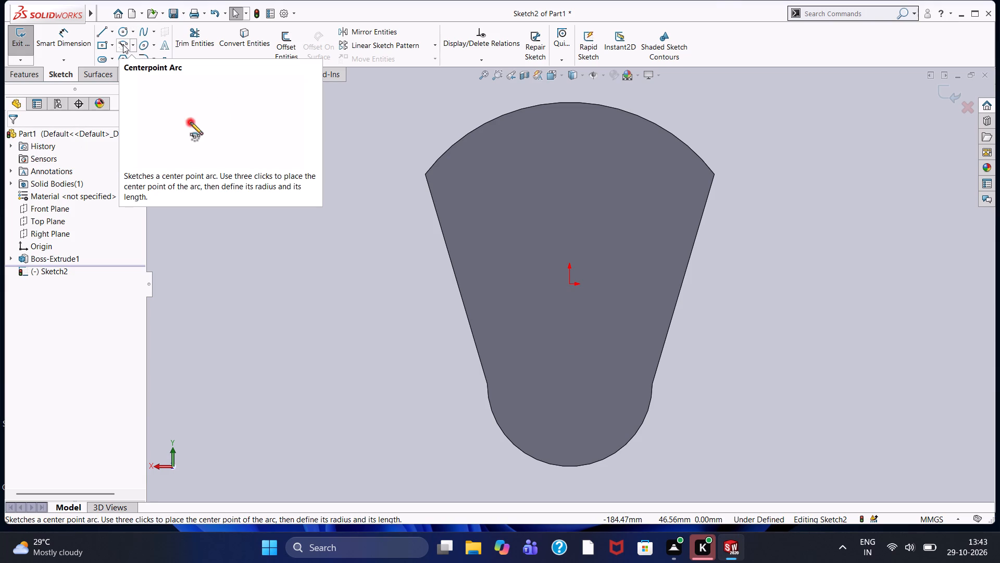
# Undo the new sketch, the extrusion, the sketch dimensions and both slanted side lines, back to the upper arc and lower circle.
pyautogui.hotkey('ctrl', 'z')
pyautogui.hotkey('ctrl', 'z')
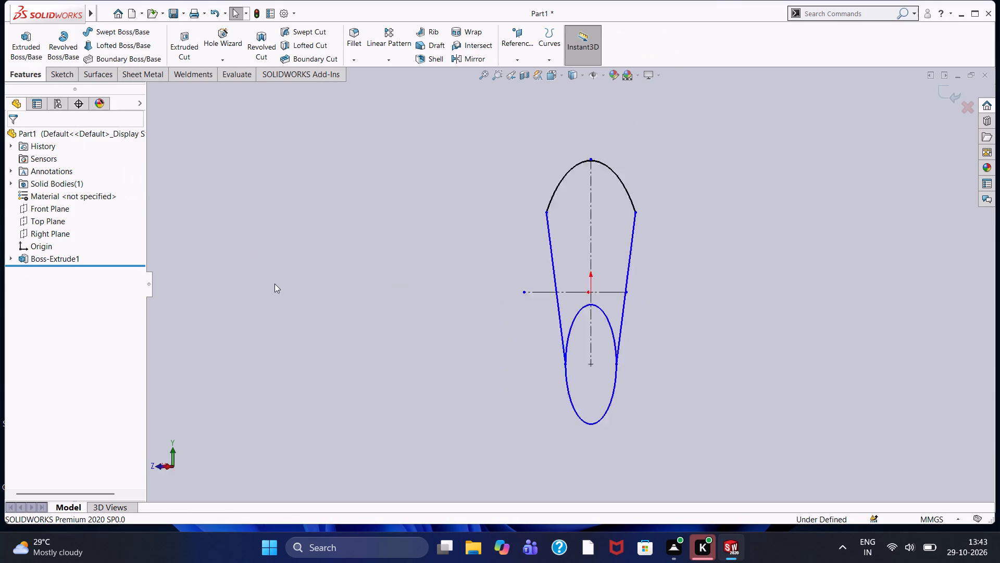
pyautogui.scroll(2, 574, 331)
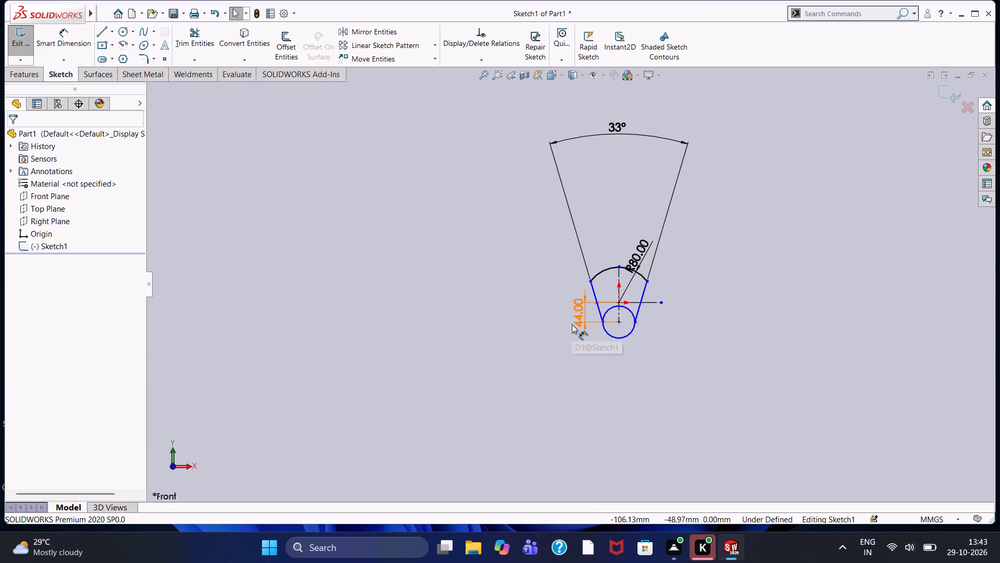
pyautogui.hotkey('ctrl', 'z')
pyautogui.hotkey('ctrl', 'z')
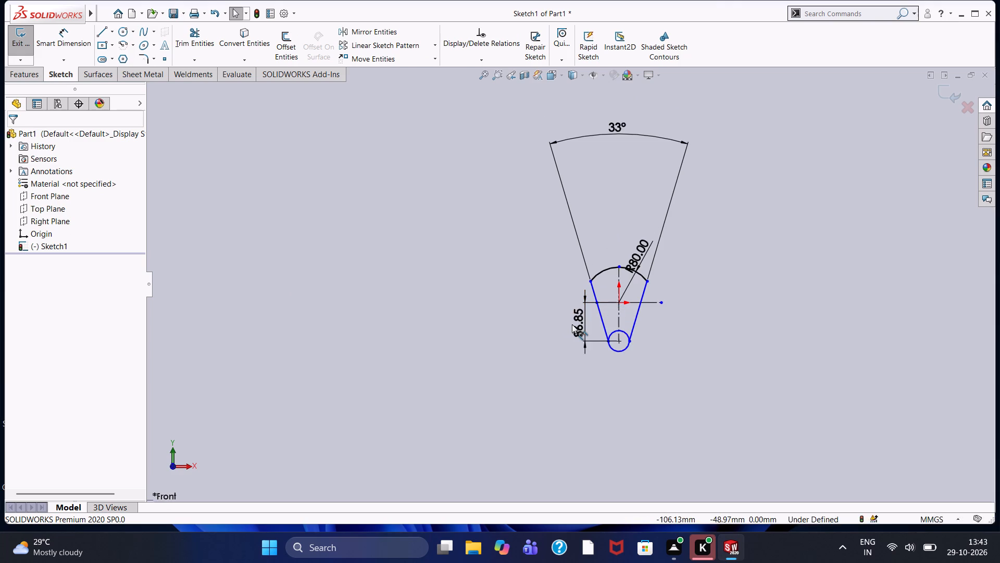
pyautogui.hotkey('ctrl', 'z')
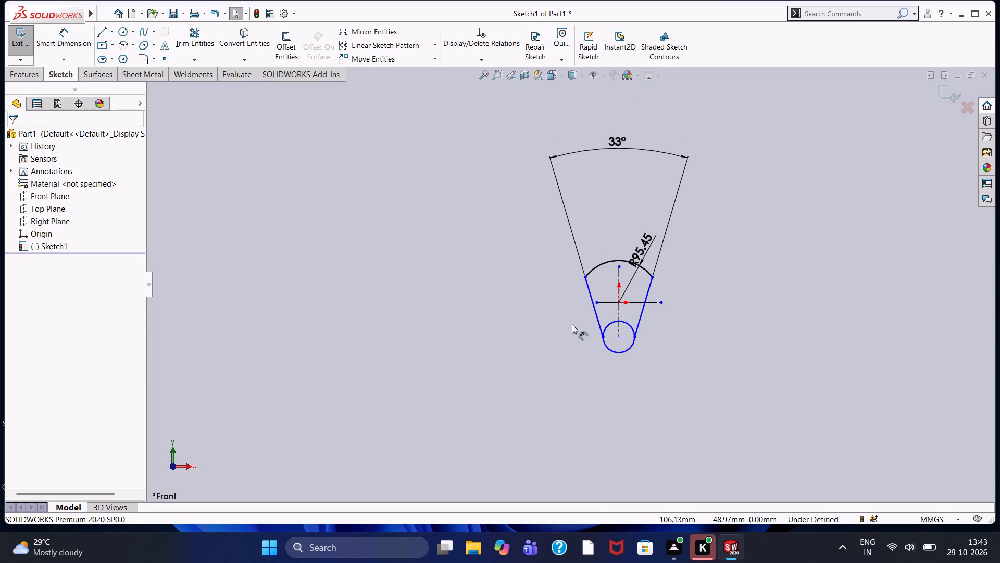
pyautogui.hotkey('ctrl', 'z')
pyautogui.hotkey('ctrl', 'z')
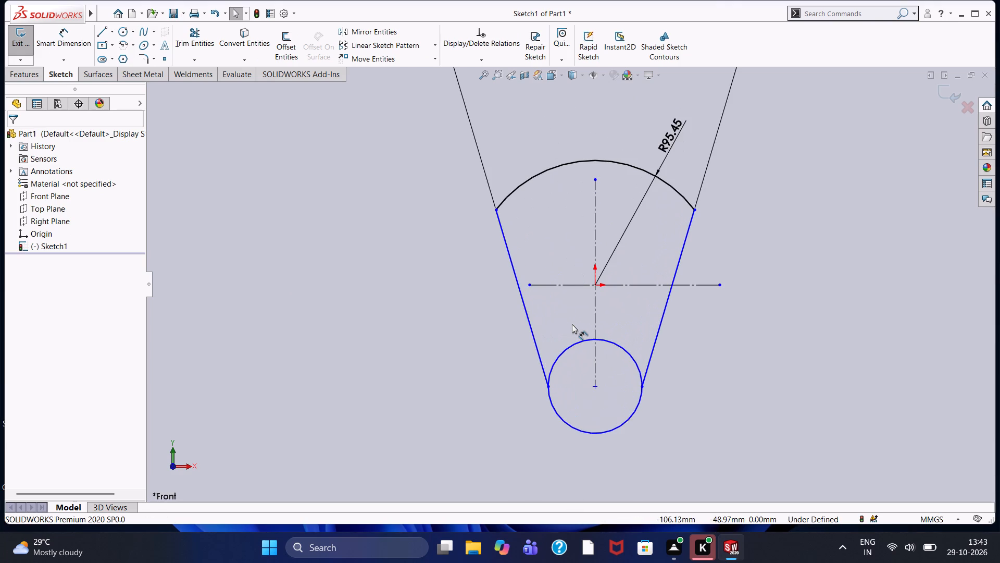
pyautogui.hotkey('ctrl', 'z')
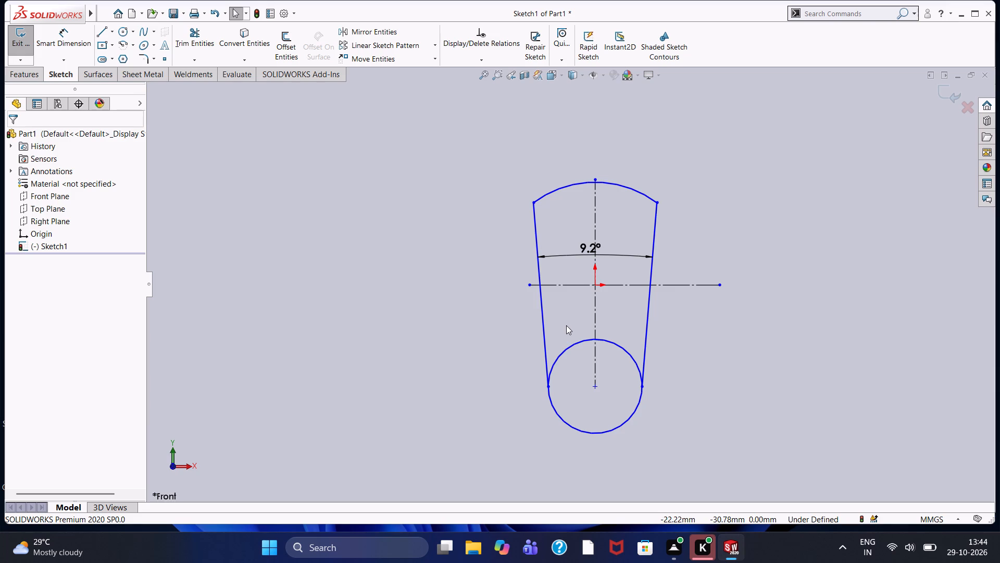
pyautogui.hotkey('ctrl', 'z')
pyautogui.hotkey('ctrl', 'z')
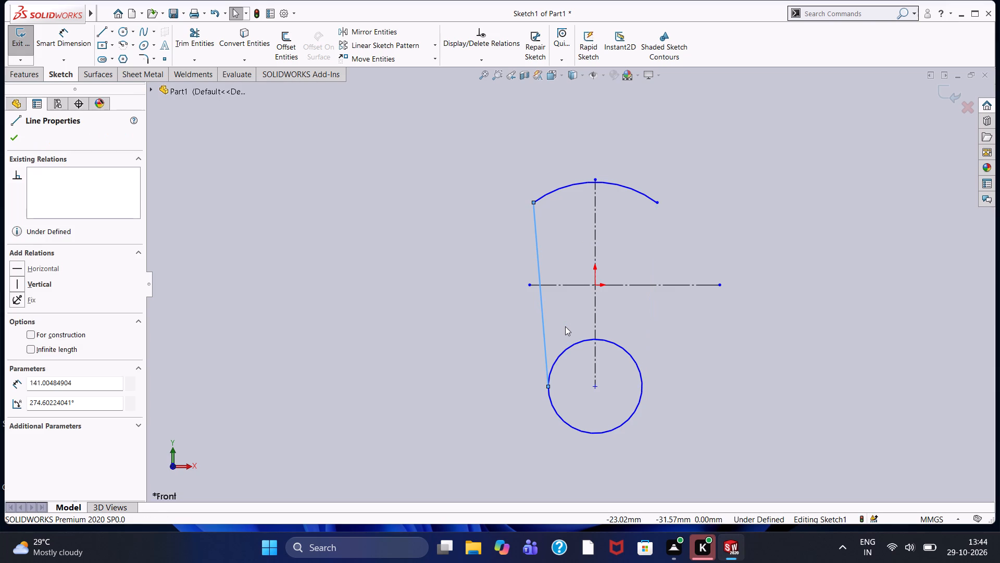
pyautogui.hotkey('ctrl', 'z')
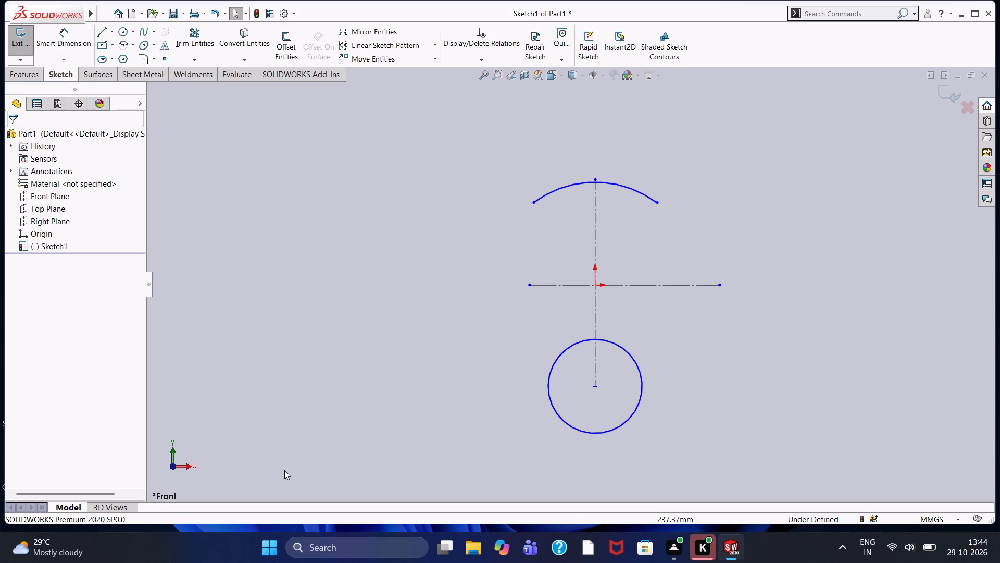
# Draw a slanted line about 149 mm long from the upper arc's left endpoint, tangent to the lower circle's left side.
pyautogui.click(104, 27)
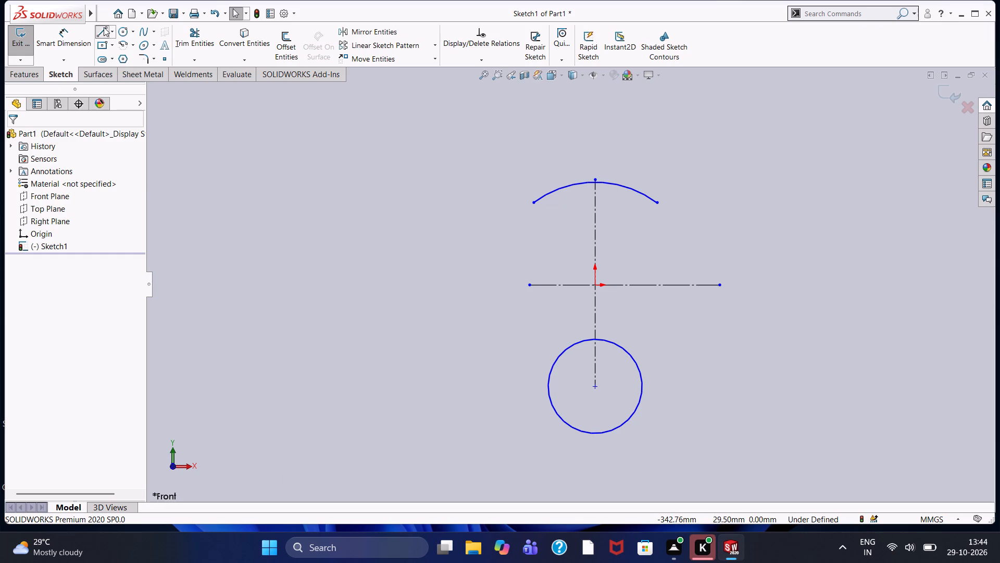
pyautogui.click(534, 202)
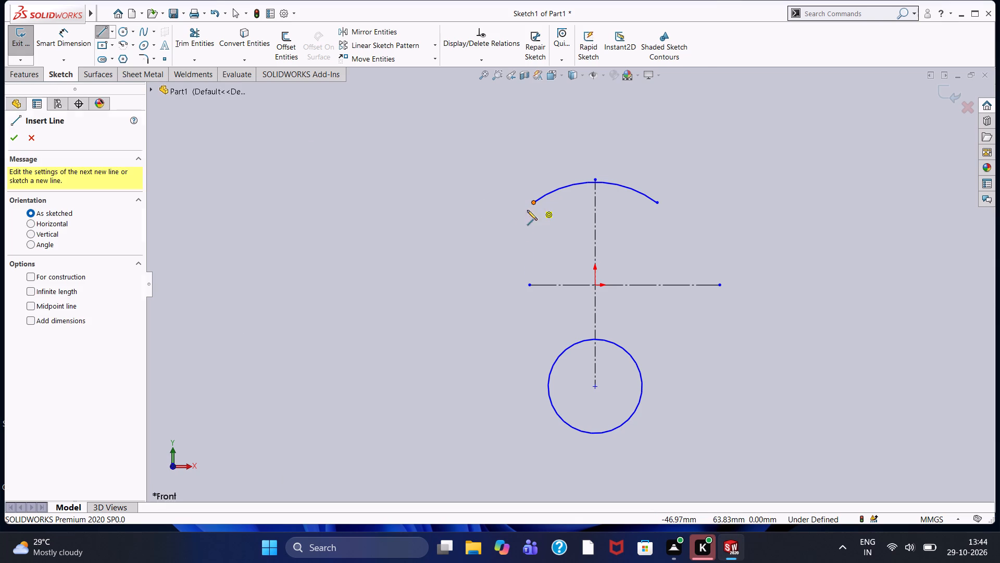
pyautogui.click(546, 397)
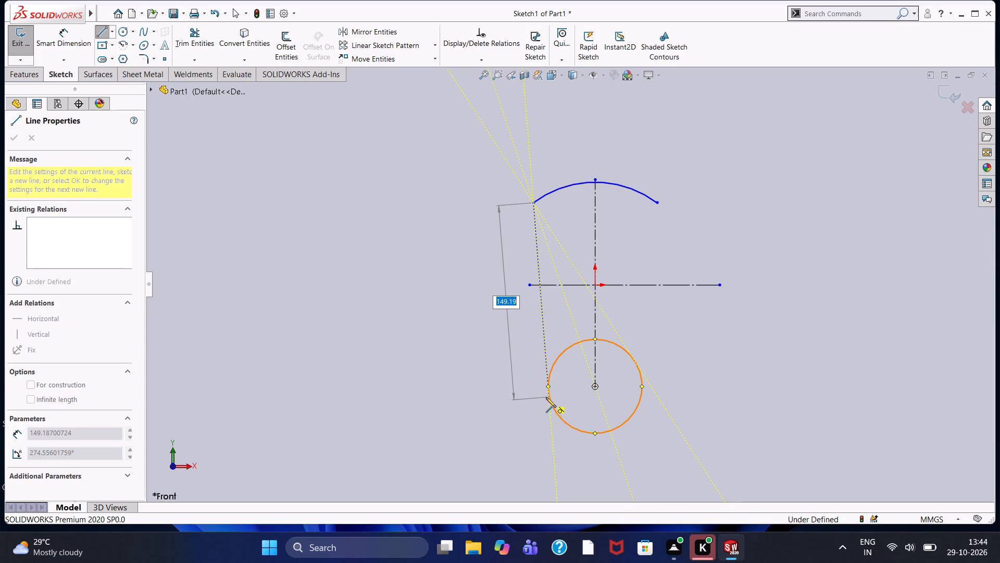
pyautogui.rightClick(522, 414)
pyautogui.click(544, 426)
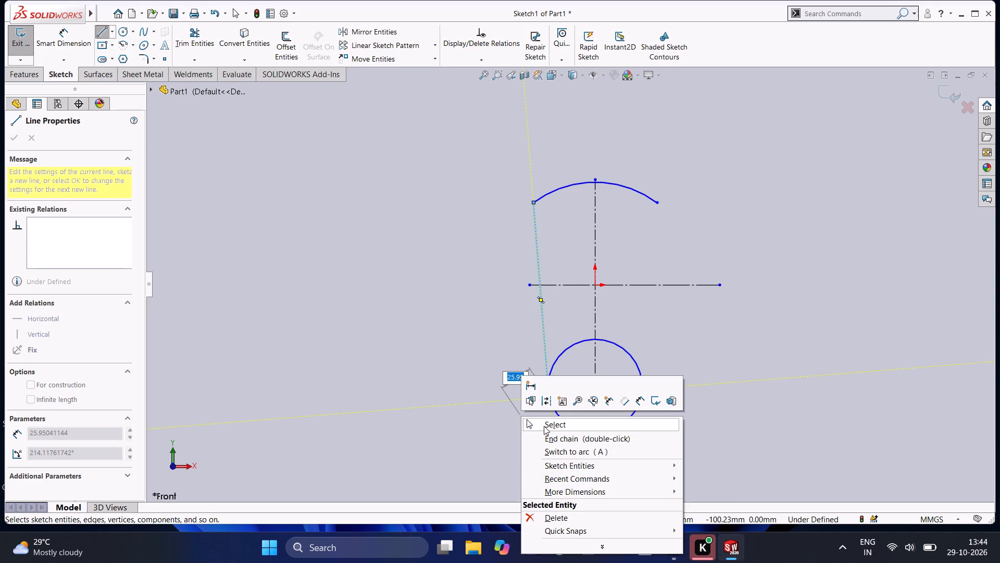
# Mirror the slanted side line about the vertical centerline, keeping the original.
pyautogui.click(364, 34)
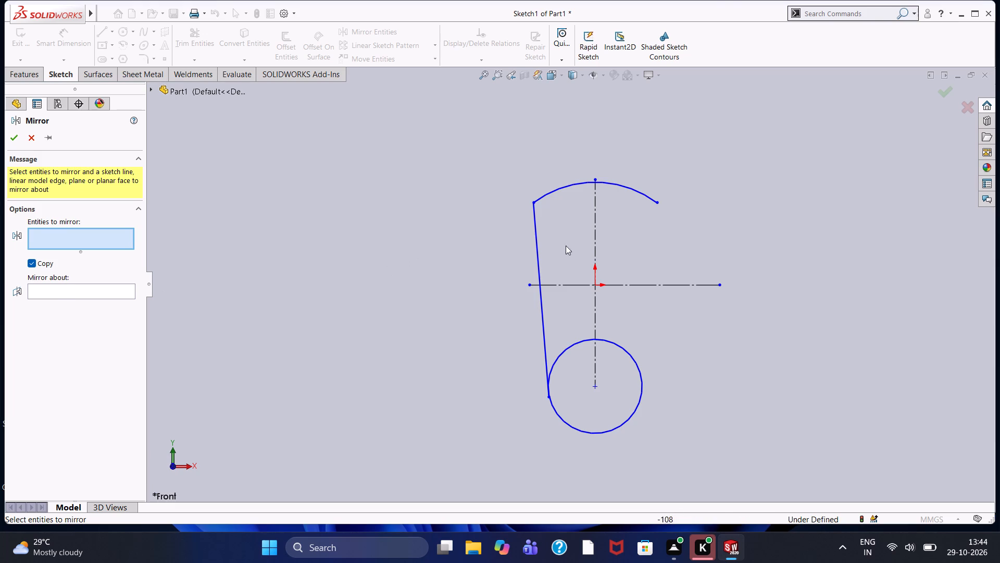
pyautogui.click(537, 261)
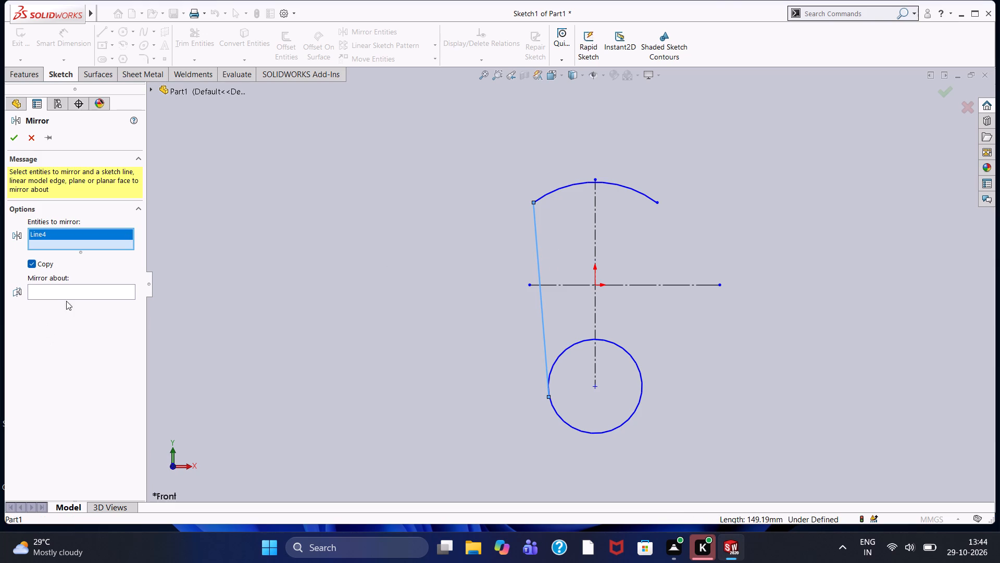
pyautogui.click(73, 293)
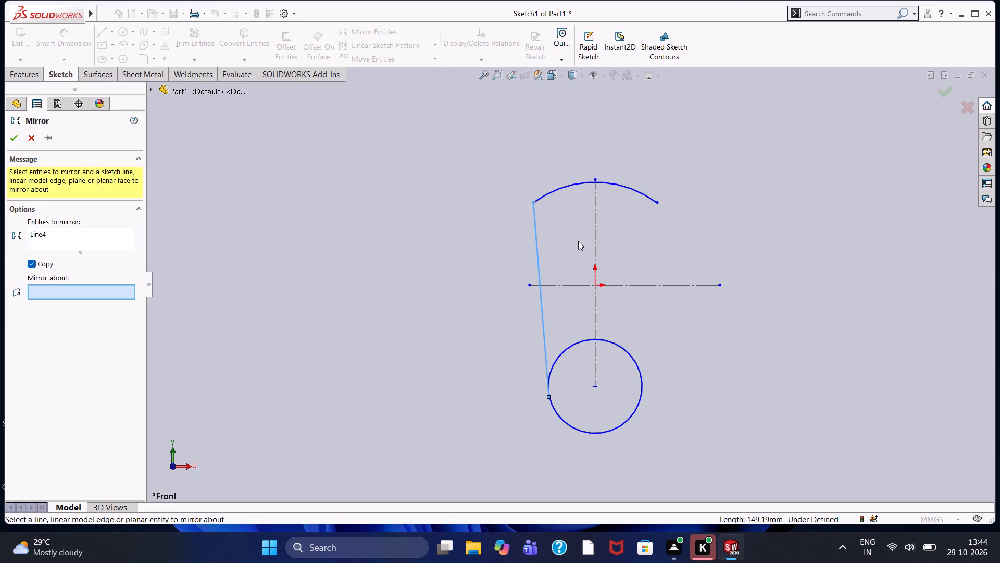
pyautogui.click(596, 234)
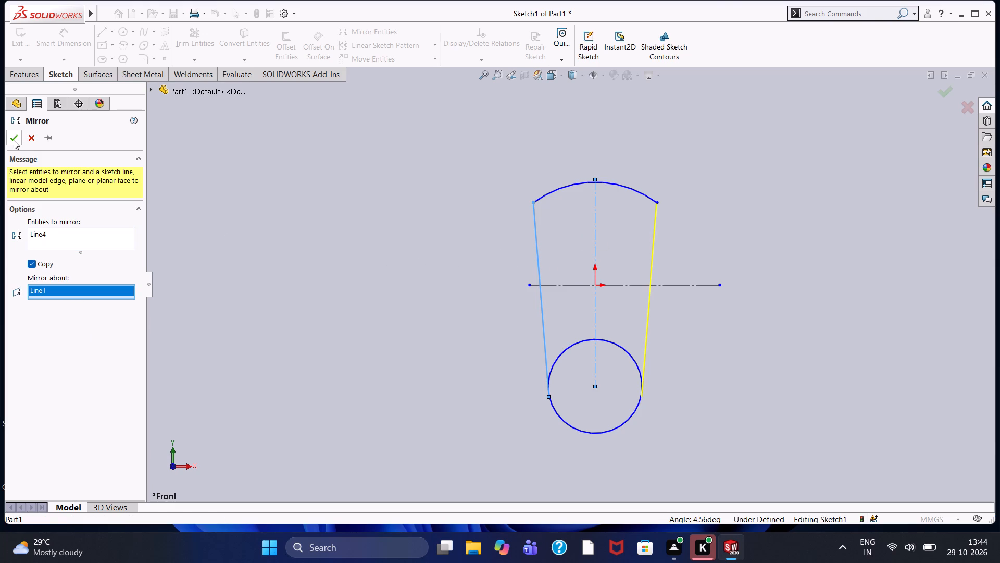
pyautogui.click(14, 140)
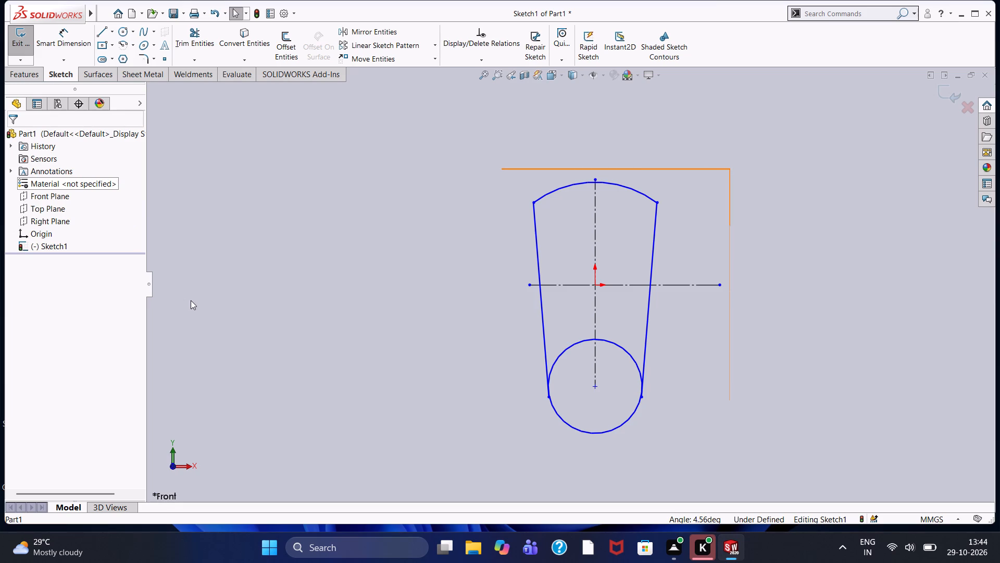
# Dimension the angle between the two slanted side lines as 33 degrees.
pyautogui.click(57, 40)
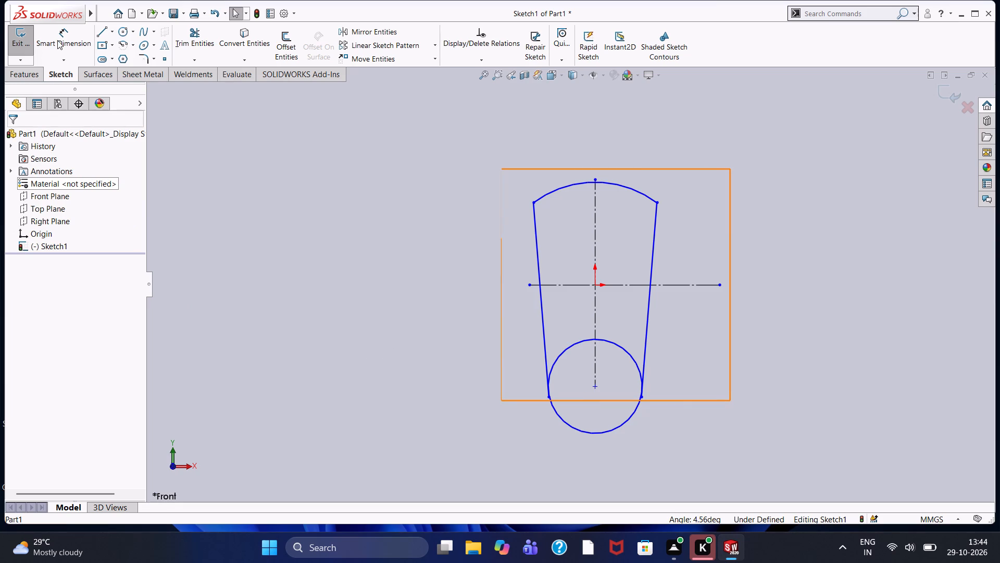
pyautogui.click(542, 322)
pyautogui.click(646, 321)
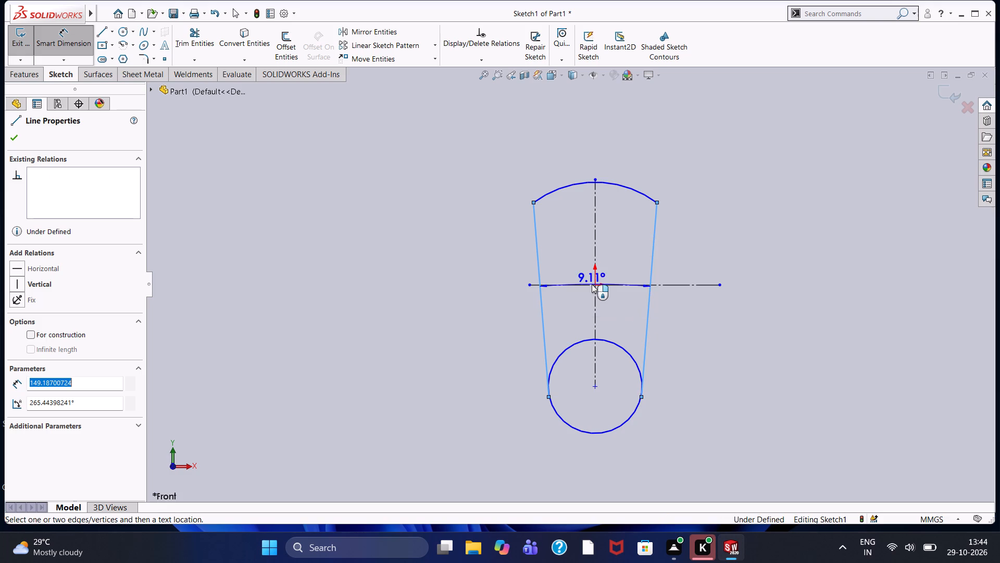
pyautogui.click(595, 270)
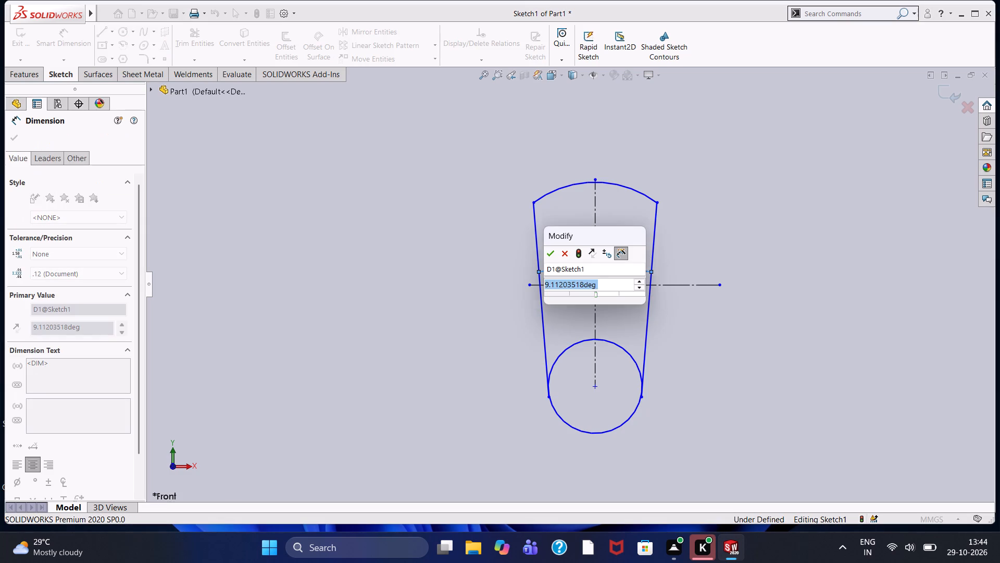
pyautogui.write('33')
pyautogui.press('Return')
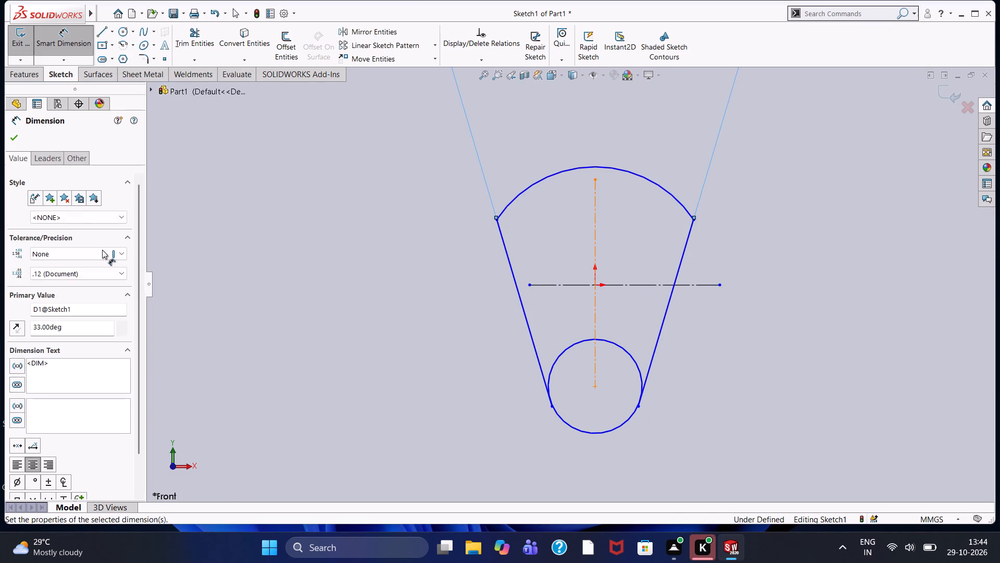
# Dimension the upper arc with a radius of 80 mm.
pyautogui.click(644, 177)
pyautogui.click(665, 146)
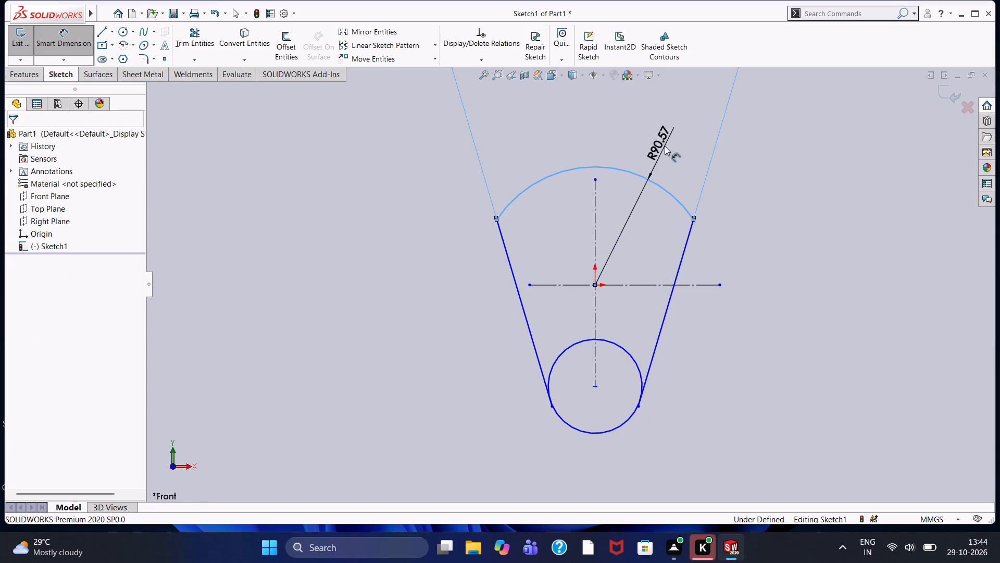
pyautogui.write('80')
pyautogui.press('Return')
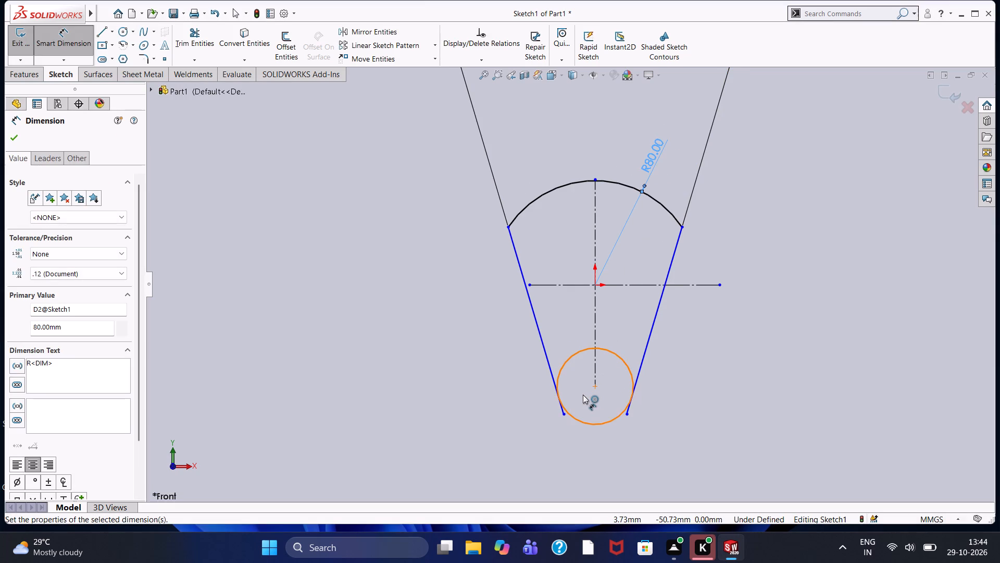
# Dimension the vertical distance from the origin to the lower circle's center as 44 mm.
pyautogui.scroll(1, 583, 395)
pyautogui.scroll(-2, 583, 395)
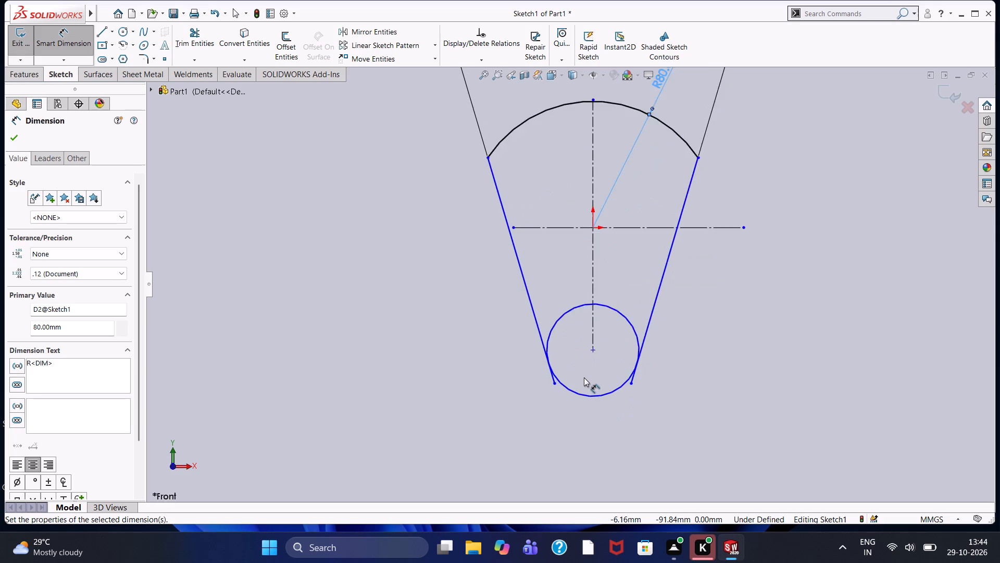
pyautogui.scroll(-1, 584, 377)
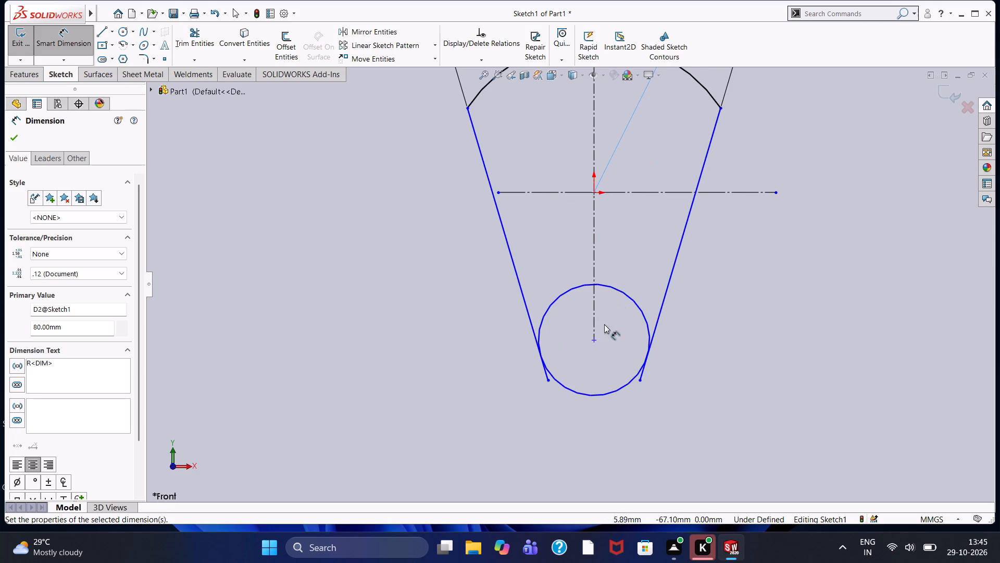
pyautogui.click(594, 338)
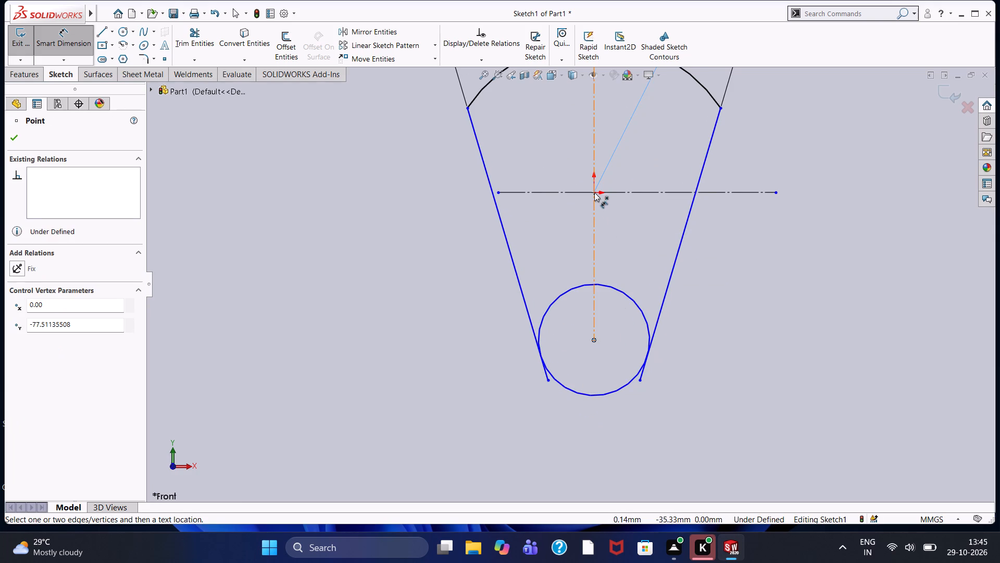
pyautogui.click(594, 191)
pyautogui.click(455, 244)
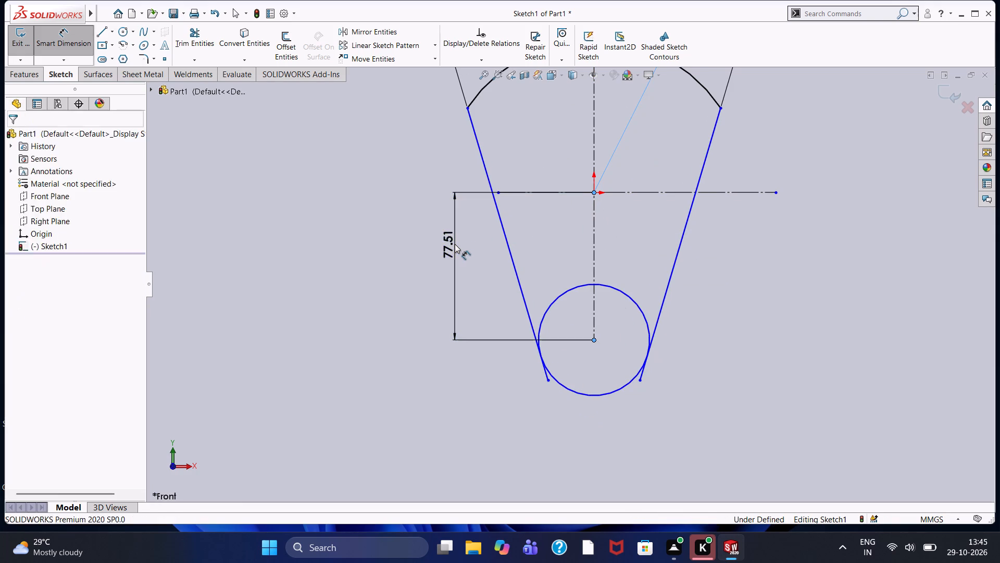
pyautogui.write('44')
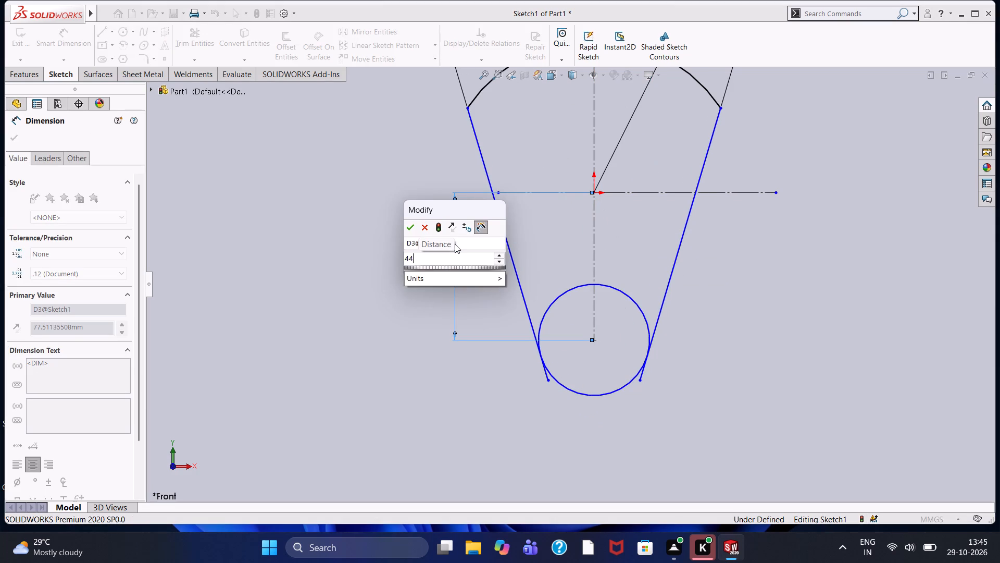
pyautogui.press('Return')
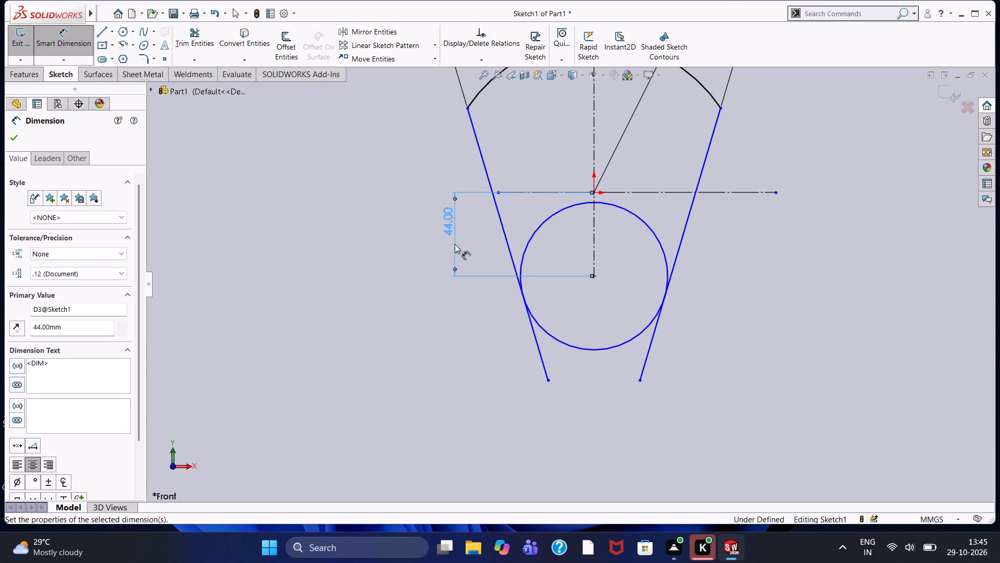
pyautogui.click(11, 134)
# Trim the ends of both slanted side lines that overhang below their tangent points on the lower circle.
pyautogui.click(193, 31)
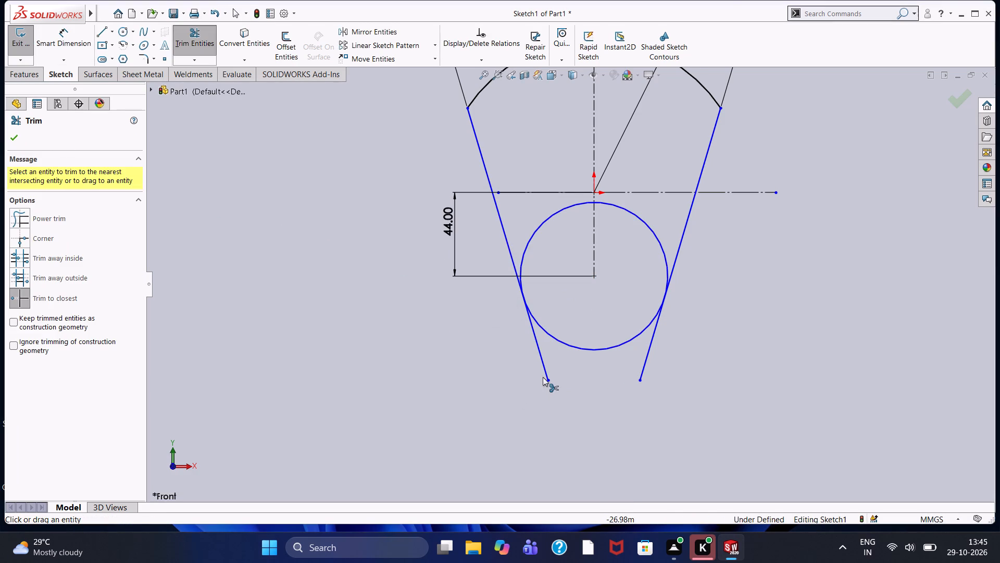
pyautogui.click(542, 369)
pyautogui.click(647, 361)
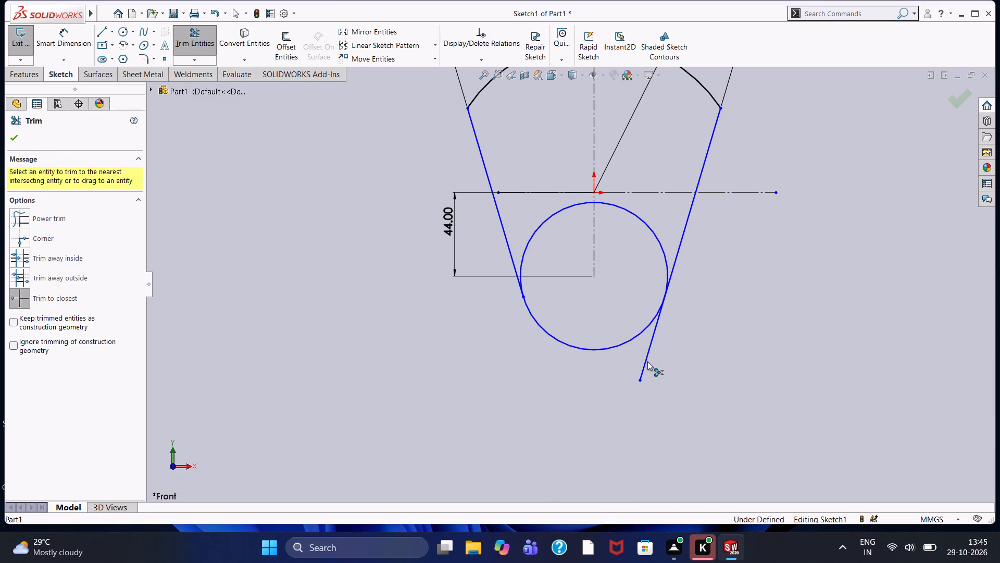
pyautogui.click(12, 137)
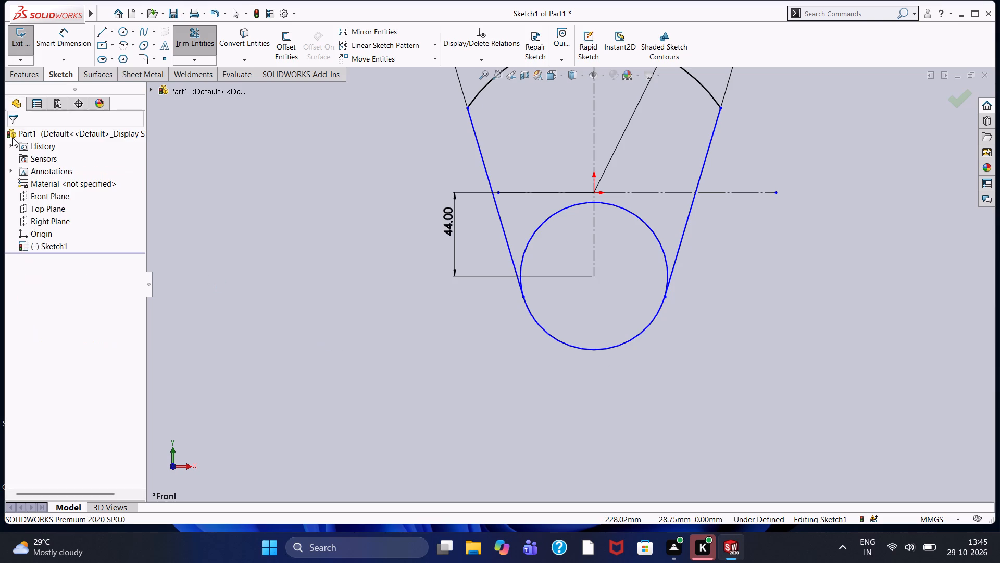
# Extrude the two closed regions of the crank web profile, including the lower circle, to a blind depth of 15 mm.
pyautogui.scroll(-1, 281, 288)
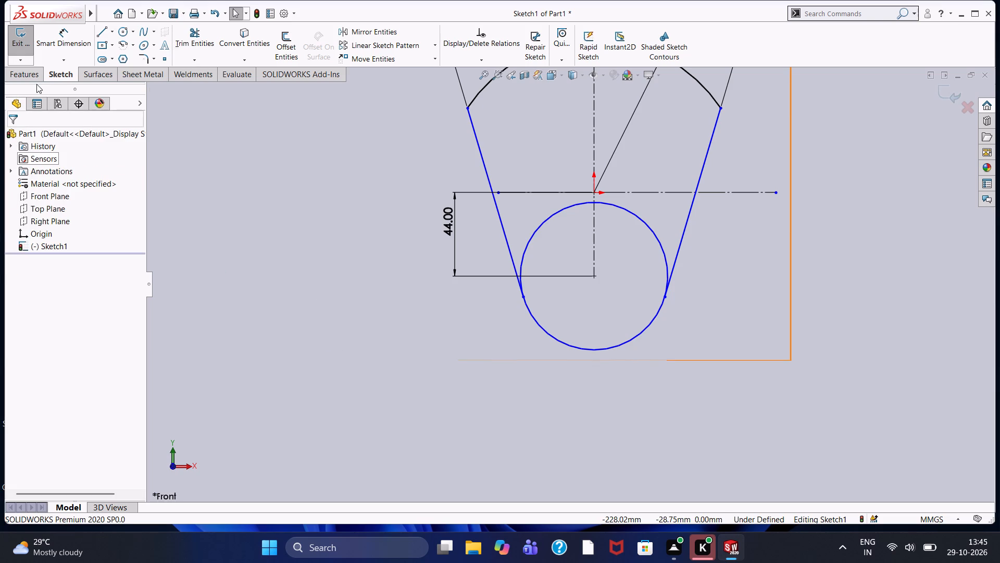
pyautogui.click(29, 71)
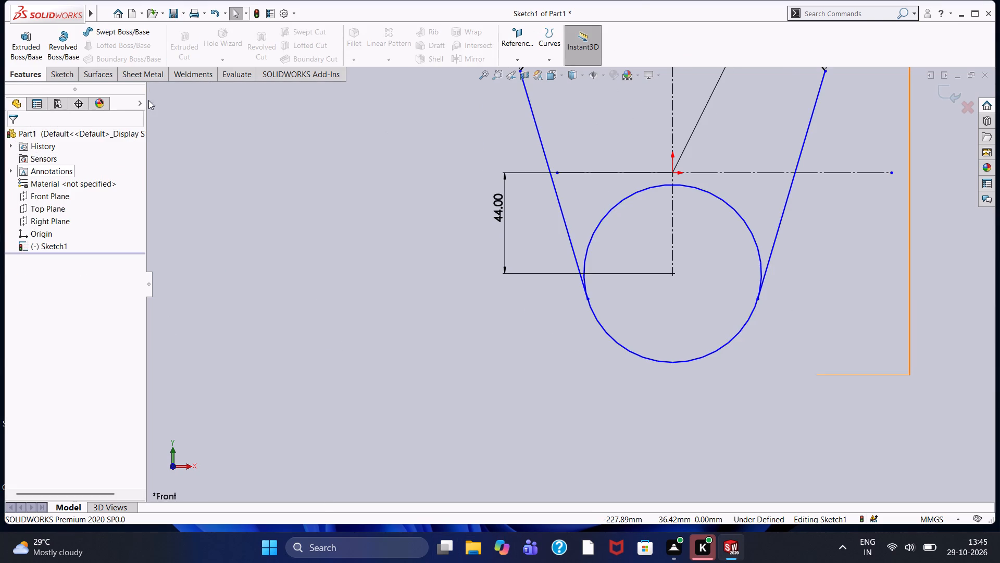
pyautogui.click(23, 45)
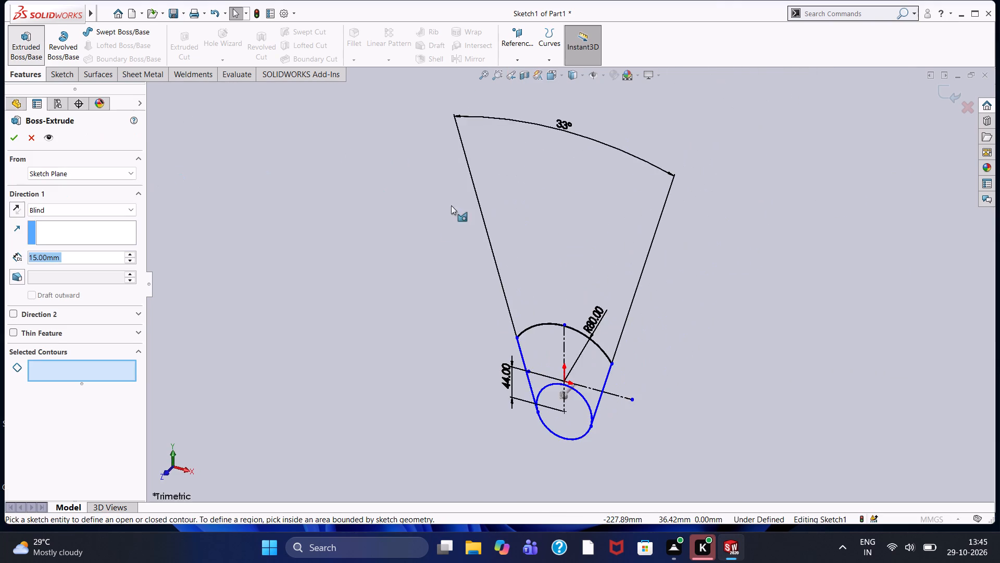
pyautogui.click(532, 350)
pyautogui.click(557, 425)
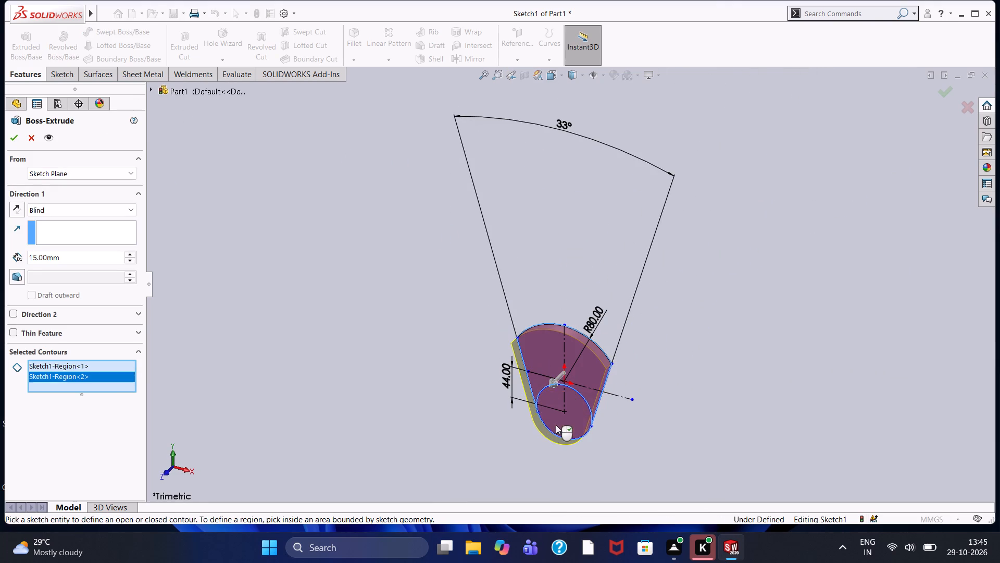
pyautogui.click(14, 143)
pyautogui.click(335, 237)
# Start a sketch on the rear face of the crank web and view it face-on.
pyautogui.moveTo(441, 314); pyautogui.dragTo(426, 321, button='middle')
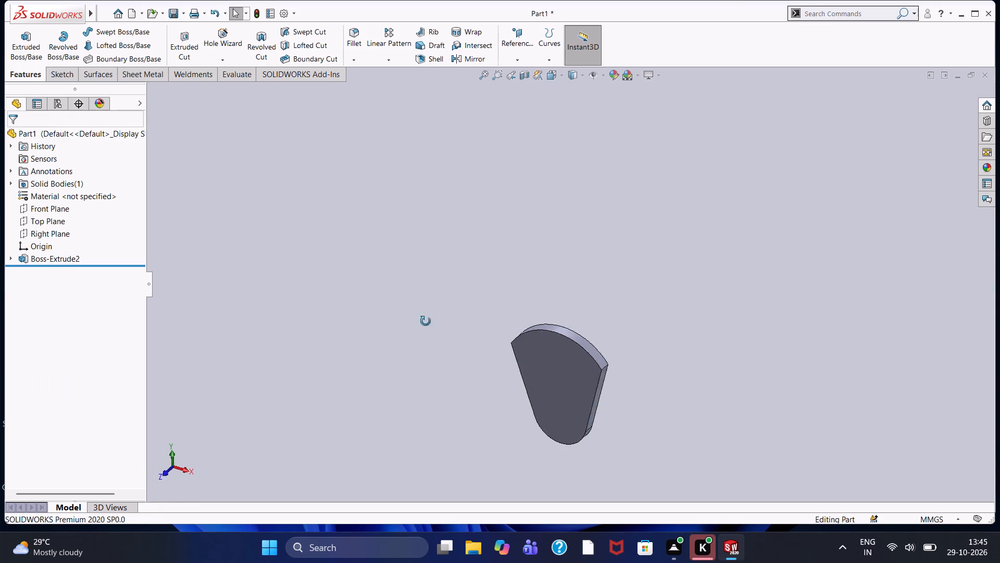
pyautogui.moveTo(426, 321); pyautogui.dragTo(319, 371, button='middle')
pyautogui.click(581, 409)
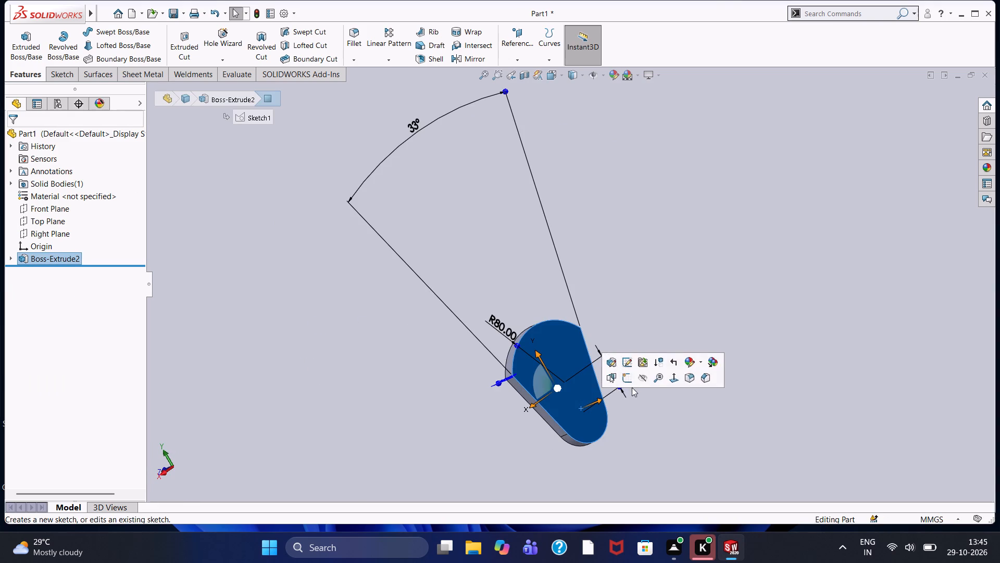
pyautogui.click(630, 378)
pyautogui.hotkey('ctrl', '8')
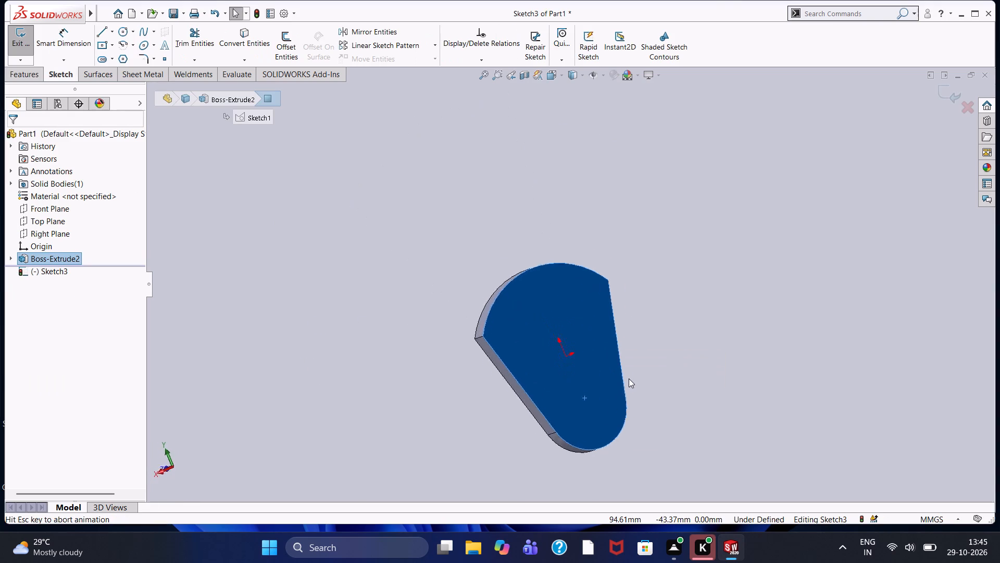
pyautogui.click(408, 316)
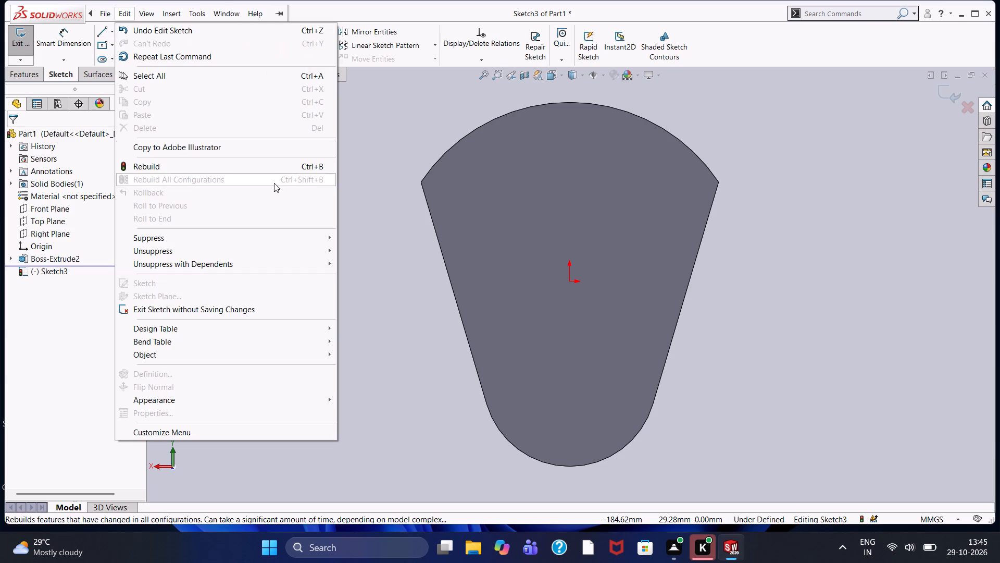
pyautogui.click(354, 179)
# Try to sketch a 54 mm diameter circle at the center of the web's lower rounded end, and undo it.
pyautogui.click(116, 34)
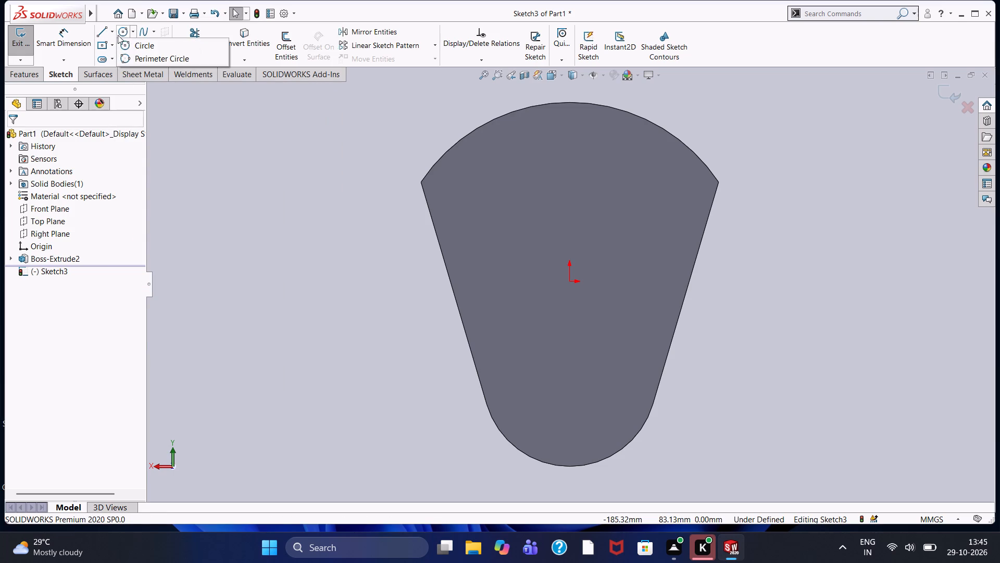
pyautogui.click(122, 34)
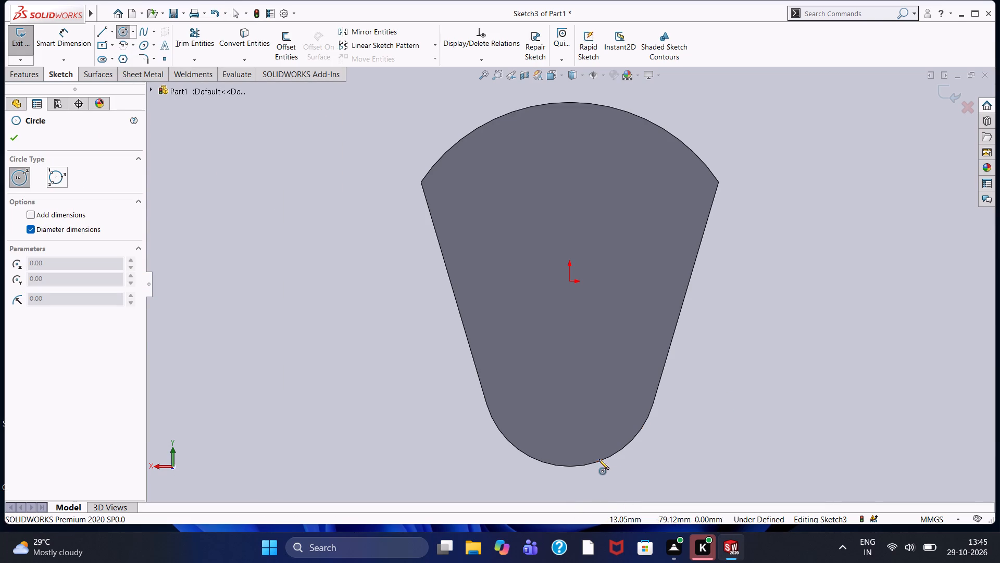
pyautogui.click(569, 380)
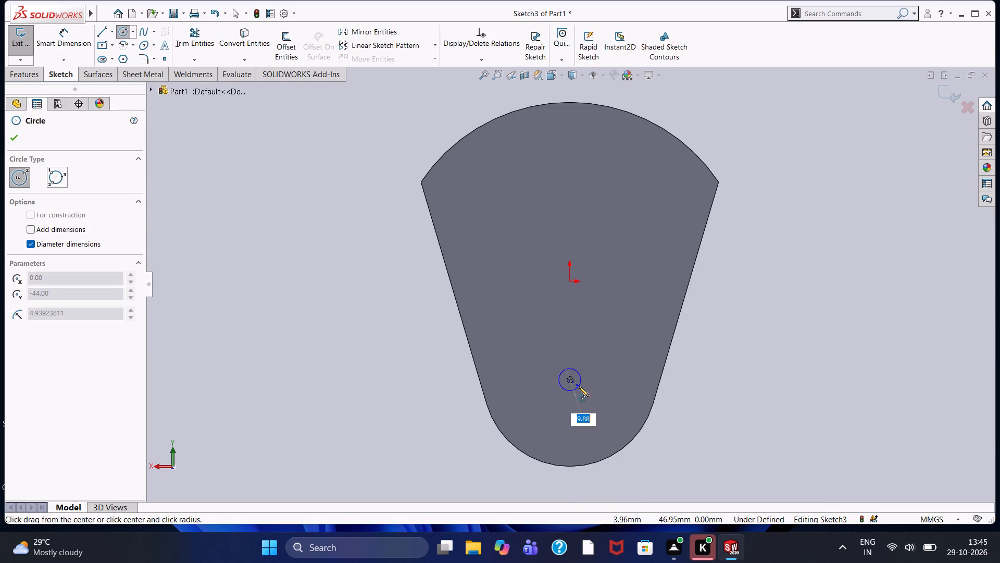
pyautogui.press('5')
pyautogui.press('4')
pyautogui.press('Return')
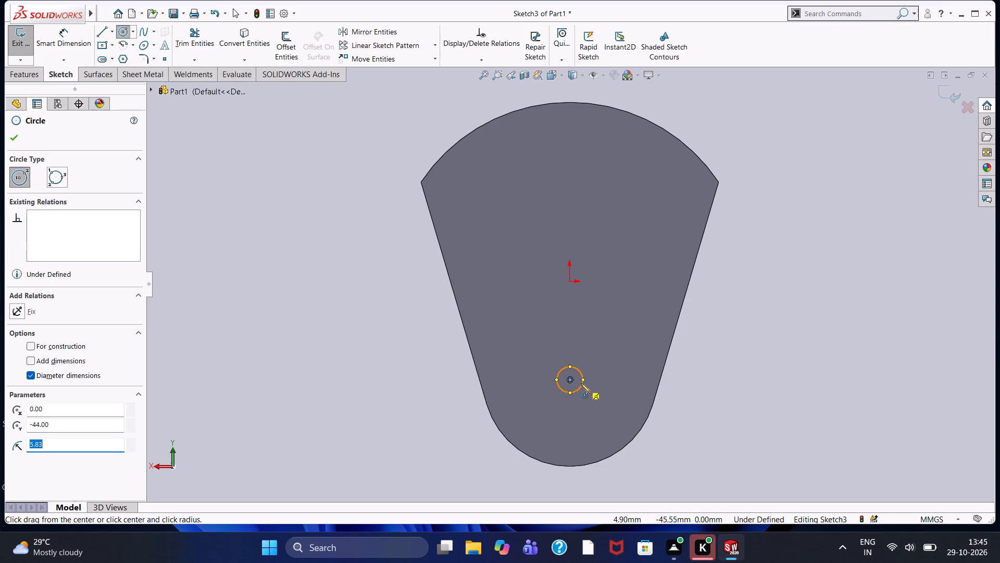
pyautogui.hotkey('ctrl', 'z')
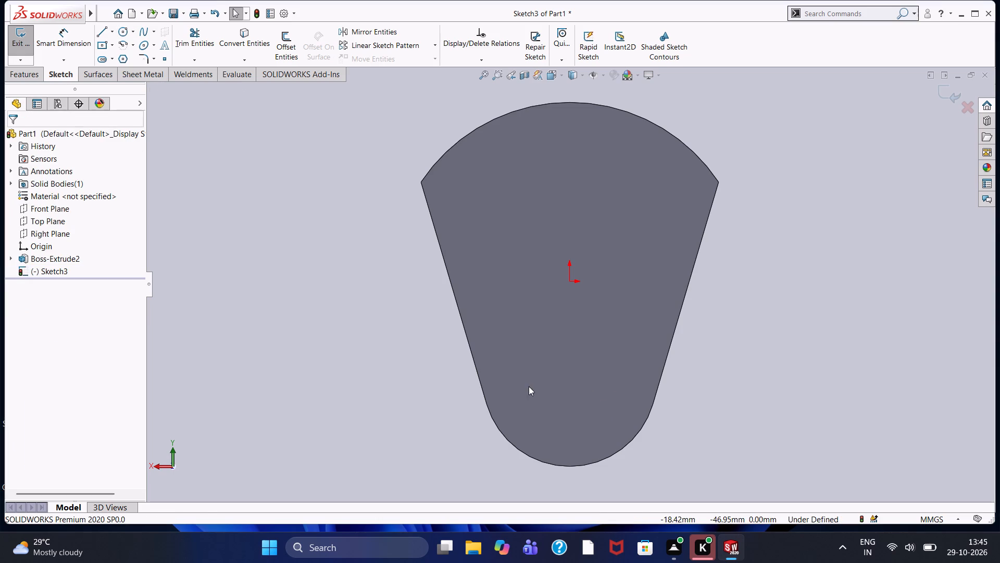
# Sketch a 54 mm diameter circle centered on the web's lower rounded end.
pyautogui.click(122, 29)
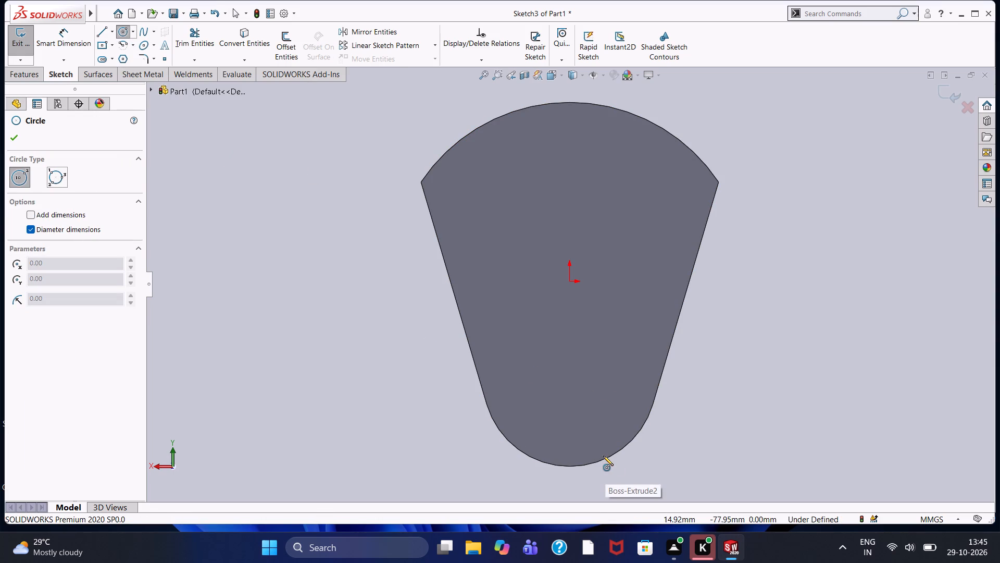
pyautogui.click(570, 380)
pyautogui.write('54')
pyautogui.press('Return')
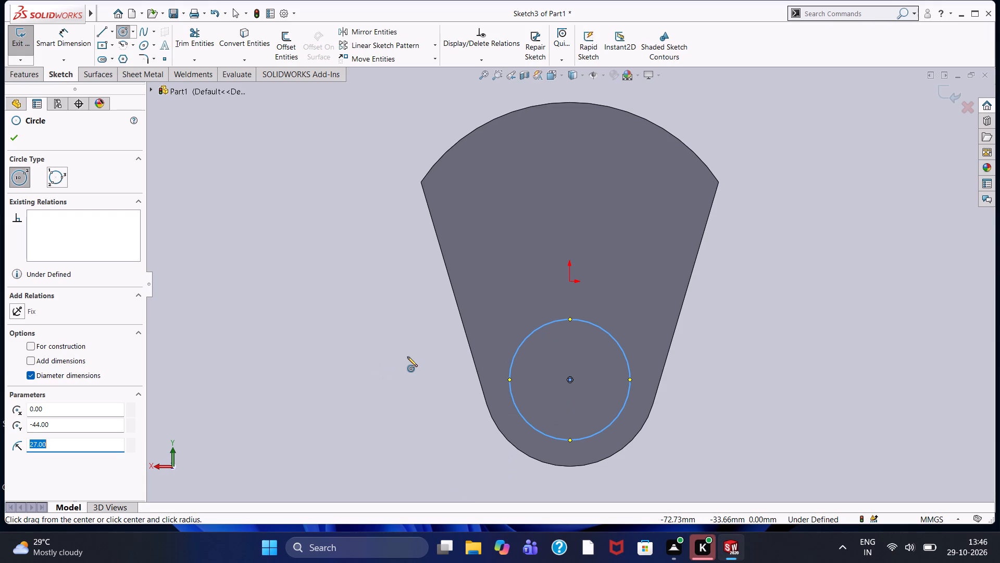
# Extrude the 54 mm circle 46 mm outward from the web's rear face as the crankpin, merged with the web.
pyautogui.click(35, 74)
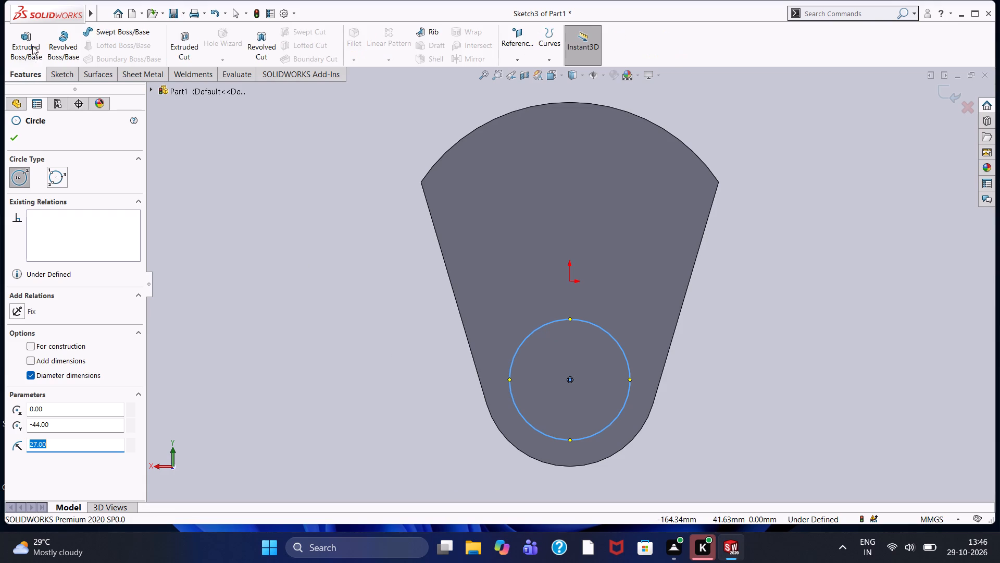
pyautogui.click(32, 46)
pyautogui.moveTo(400, 275); pyautogui.dragTo(465, 308, button='middle')
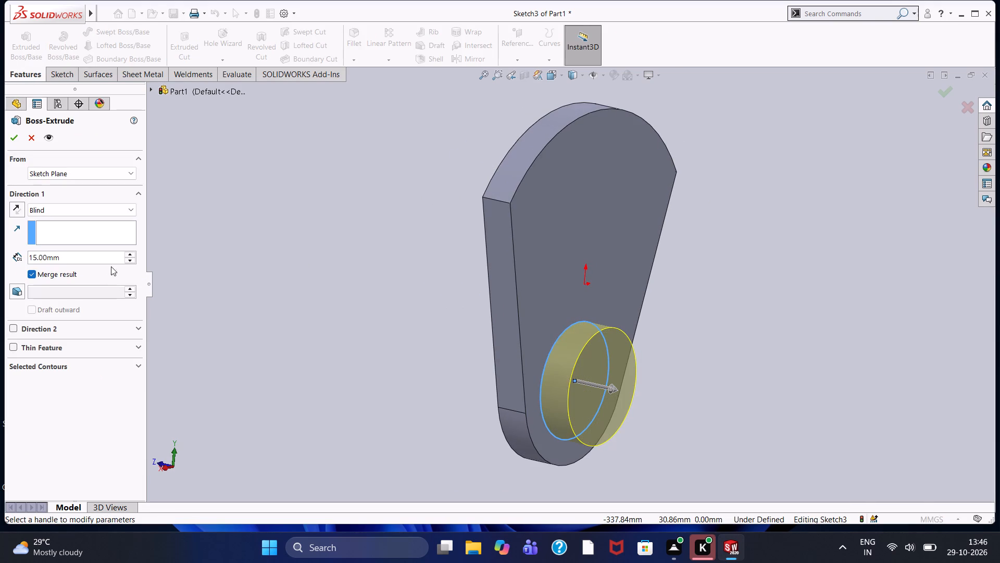
pyautogui.moveTo(109, 256); pyautogui.dragTo(22, 259)
pyautogui.write('46')
pyautogui.press('Return')
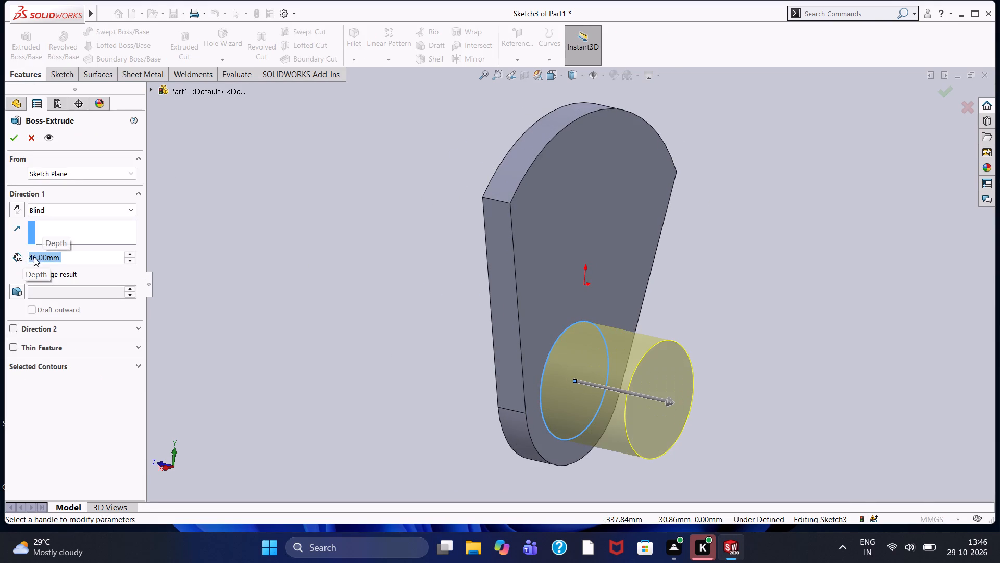
pyautogui.click(14, 143)
pyautogui.click(377, 302)
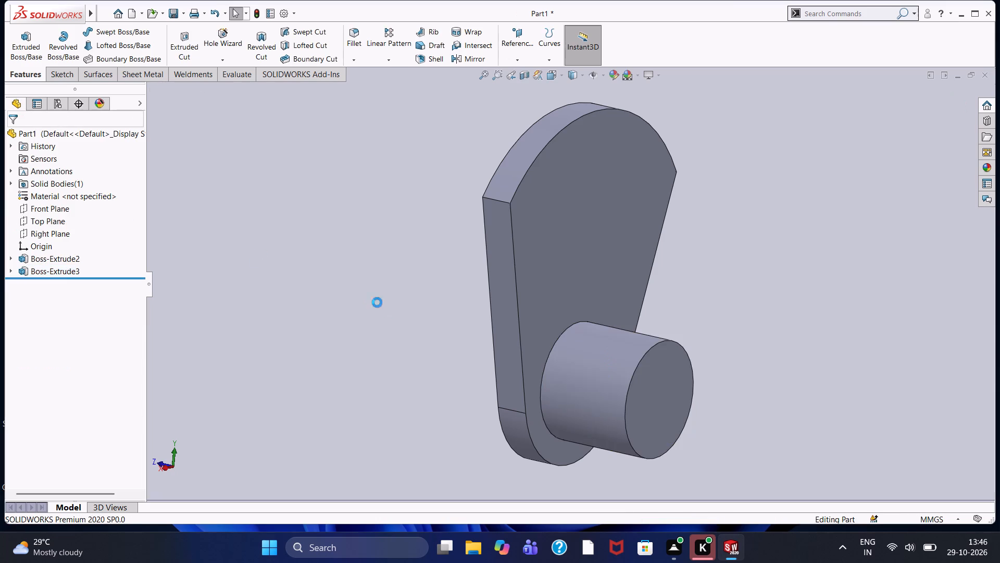
# Sketch a 72 mm diameter circle centered on the origin on the web's front face, opposite the crankpin.
pyautogui.moveTo(376, 298); pyautogui.dragTo(485, 326, button='middle')
pyautogui.click(560, 300)
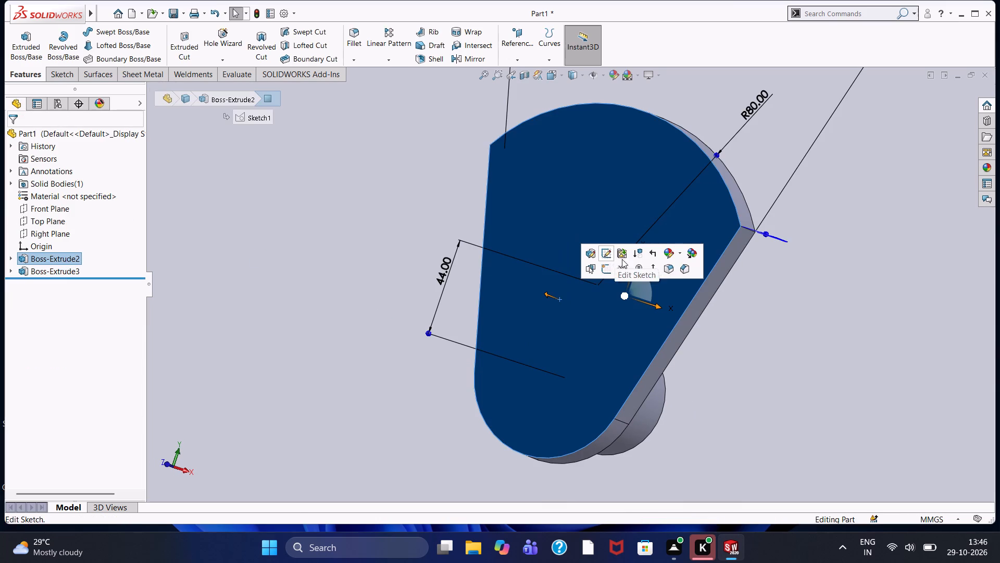
pyautogui.click(607, 270)
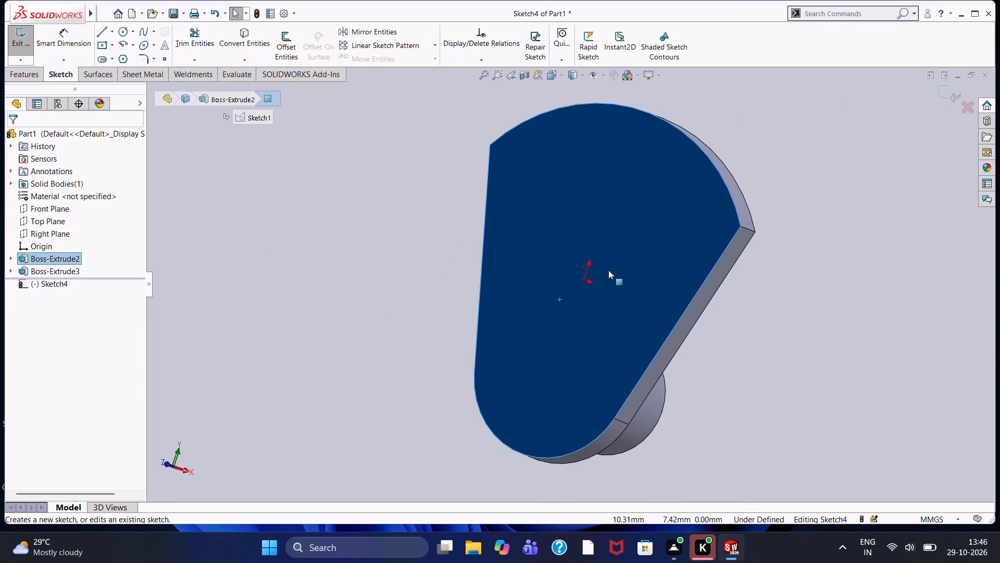
pyautogui.hotkey('ctrl', '8')
pyautogui.click(416, 272)
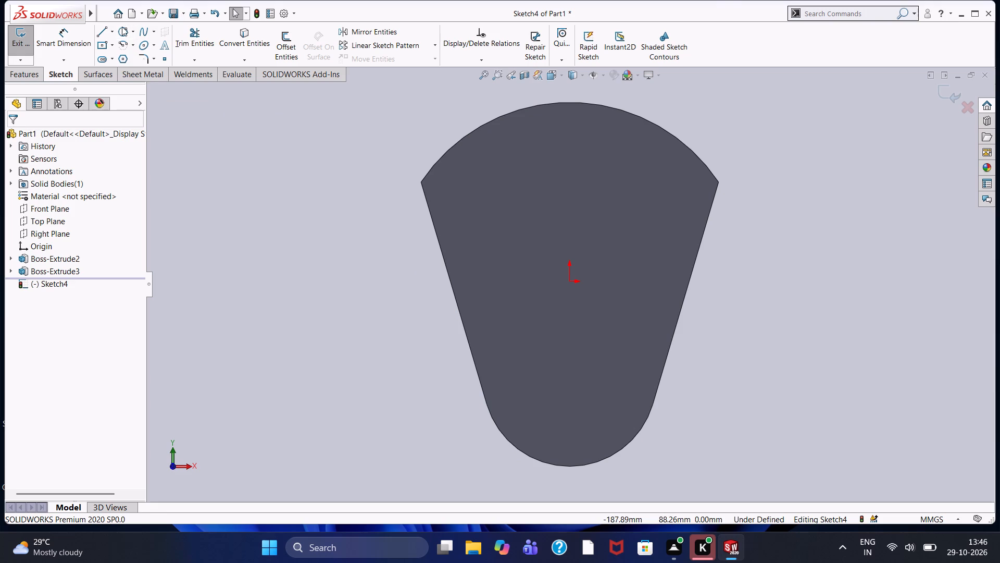
pyautogui.click(123, 31)
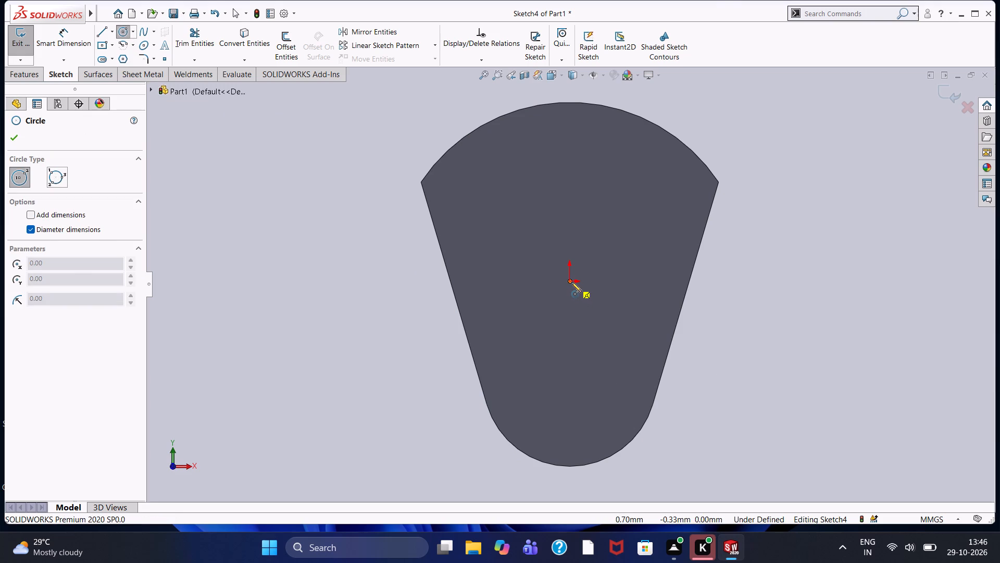
pyautogui.click(571, 282)
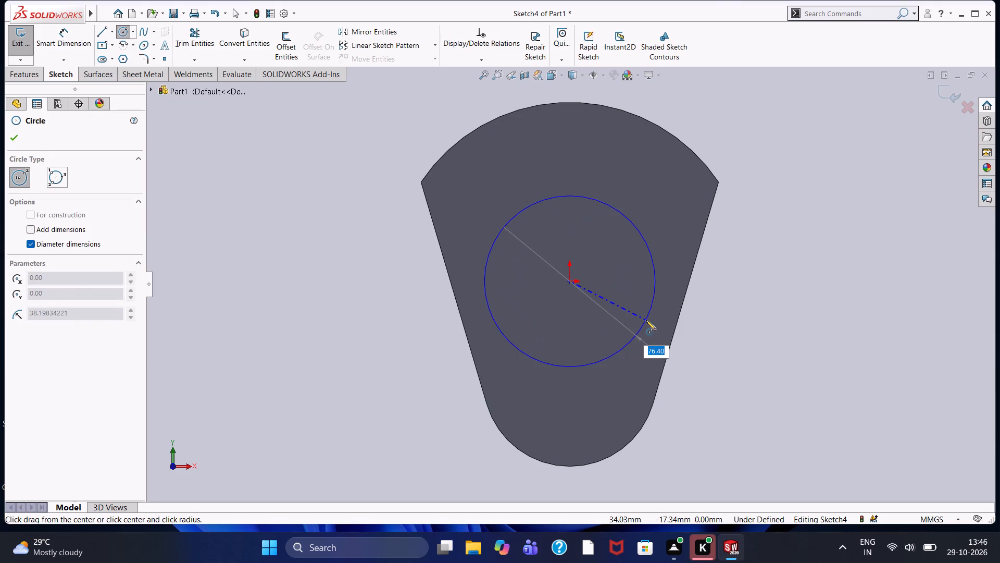
pyautogui.write('72')
pyautogui.press('Return')
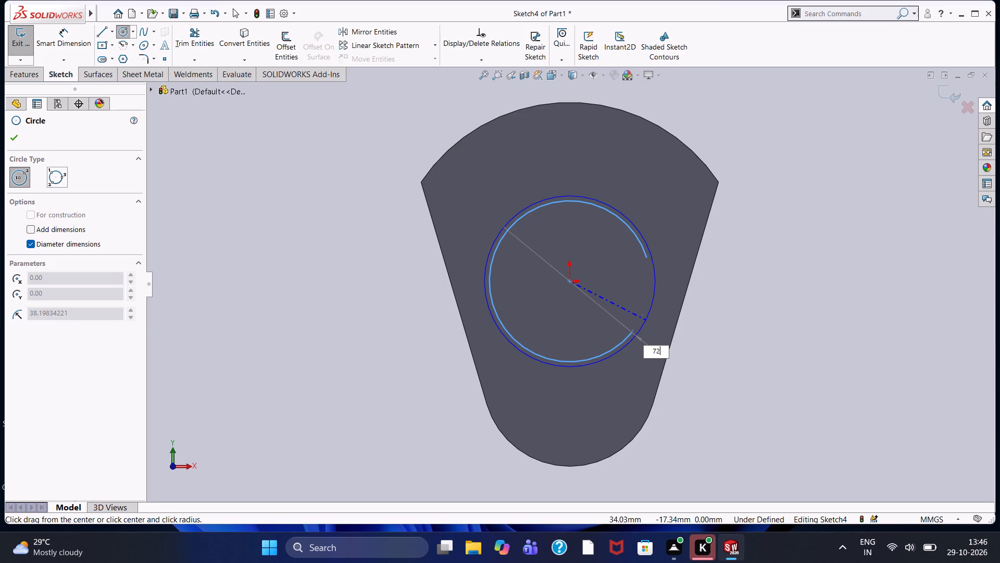
pyautogui.click(15, 136)
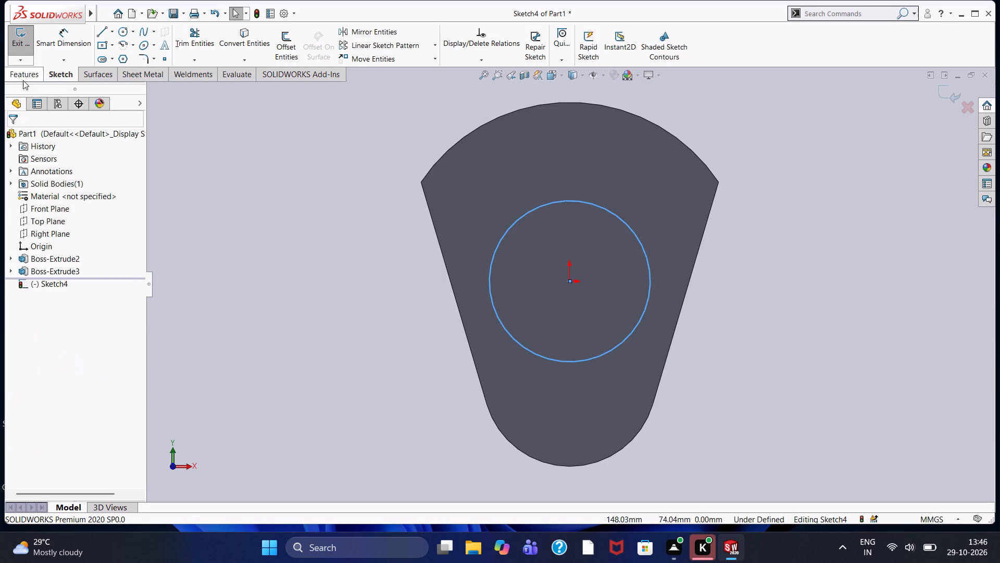
# Extrude the 72 mm circle 38 mm outward from the web's front face as the main journal, merged with the web.
pyautogui.click(26, 75)
pyautogui.click(24, 48)
pyautogui.moveTo(282, 304); pyautogui.dragTo(269, 310, button='middle')
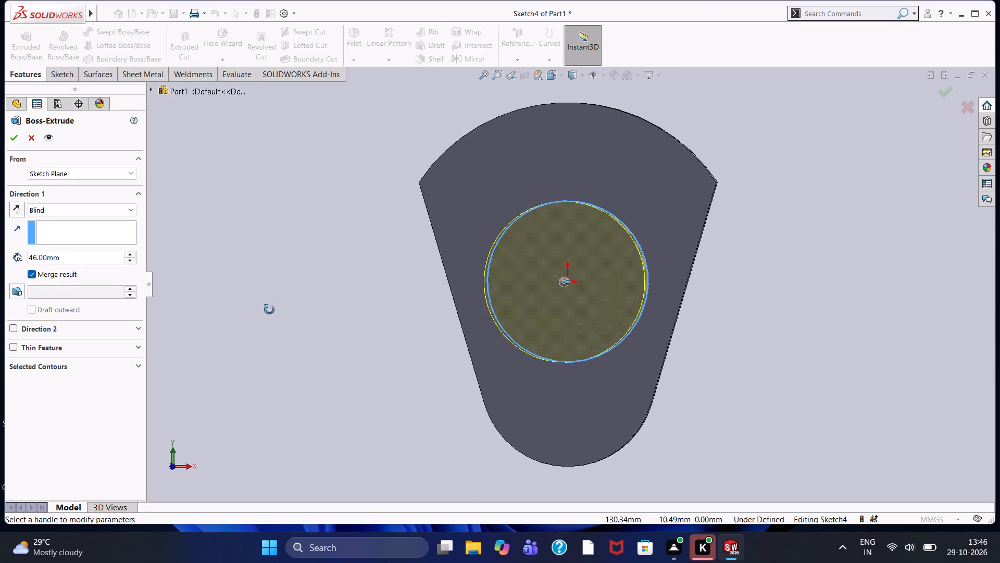
pyautogui.moveTo(269, 310); pyautogui.dragTo(253, 317, button='middle')
pyautogui.moveTo(66, 255); pyautogui.dragTo(0, 255)
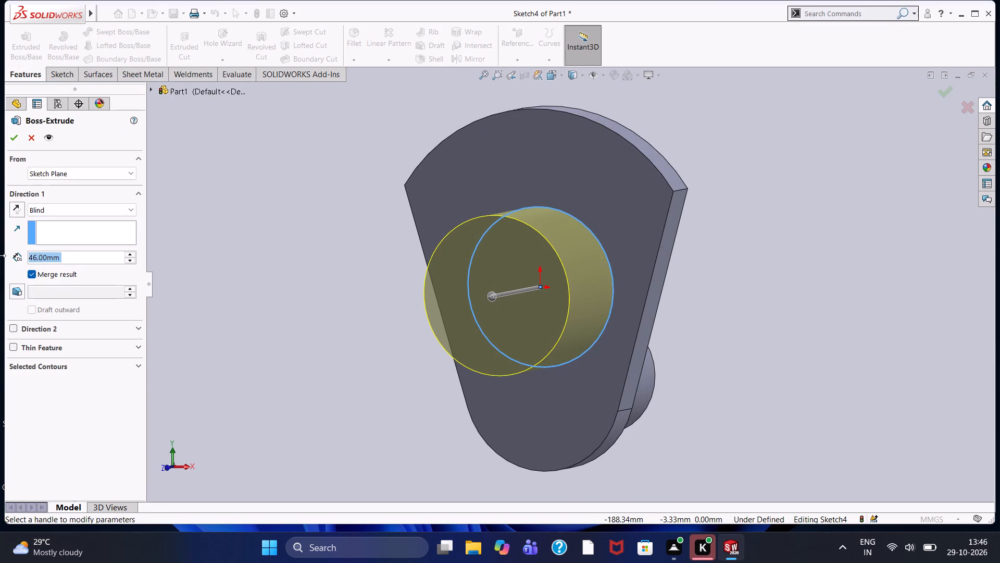
pyautogui.write('38')
pyautogui.press('Return')
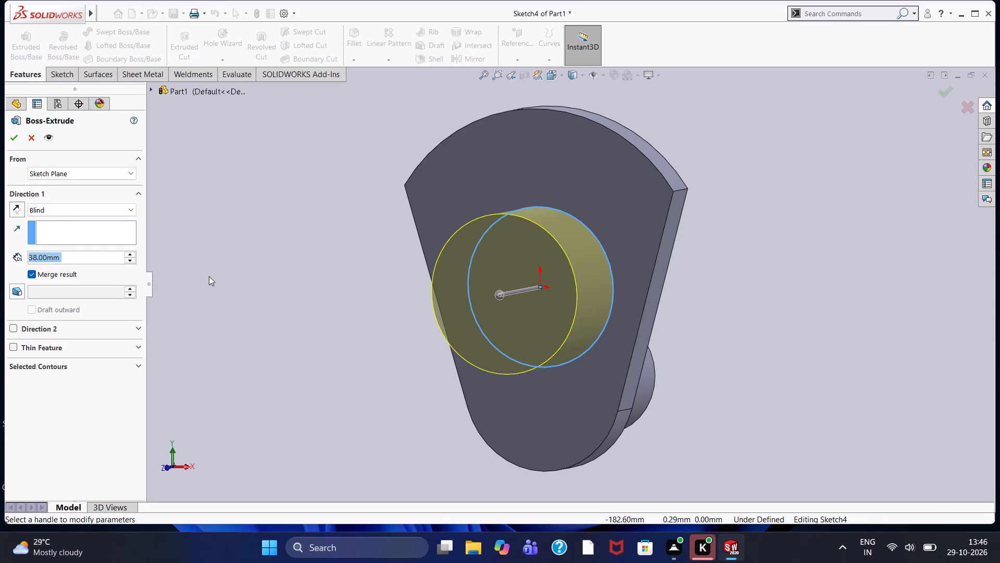
pyautogui.click(10, 132)
pyautogui.click(270, 266)
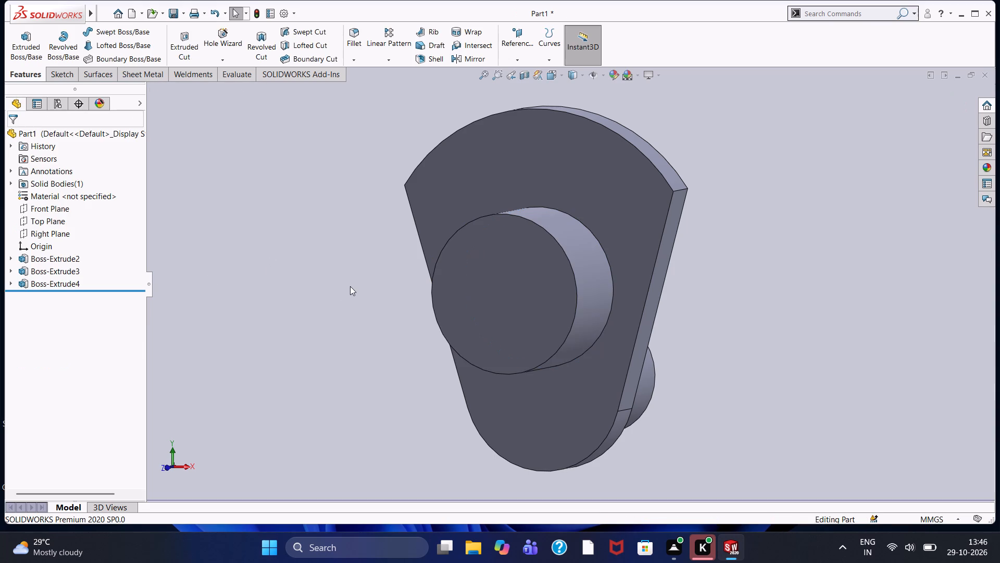
pyautogui.moveTo(350, 286); pyautogui.dragTo(277, 277, button='middle')
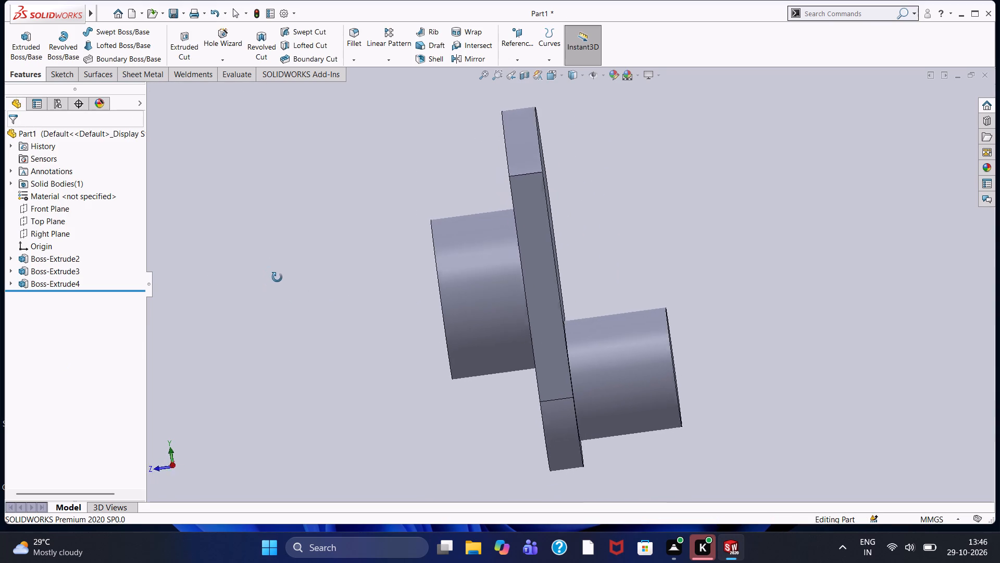
# Create a reference plane midway between the web's rear face and the crankpin's end face.
pyautogui.moveTo(277, 277); pyautogui.dragTo(280, 318, button='middle')
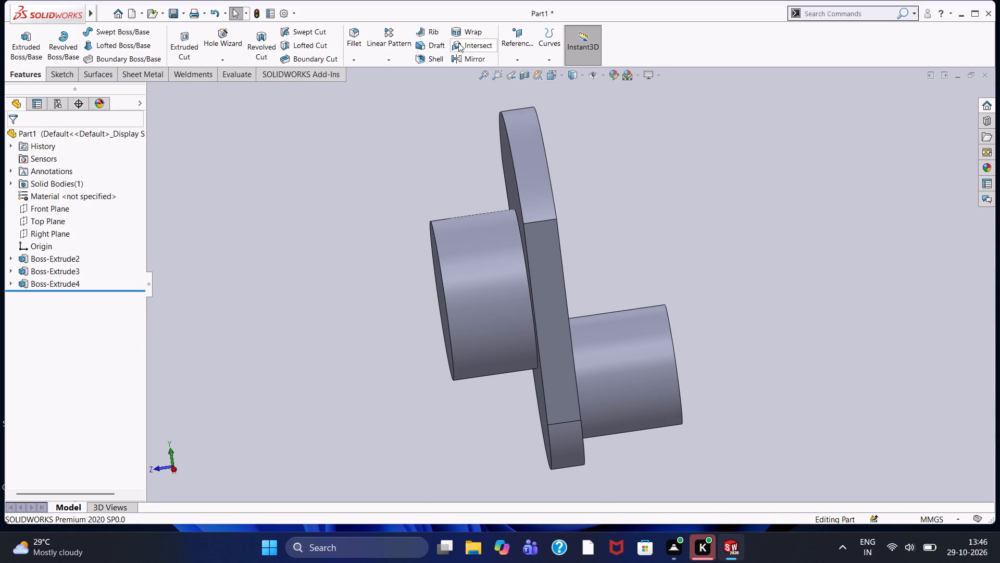
pyautogui.click(512, 36)
pyautogui.click(536, 74)
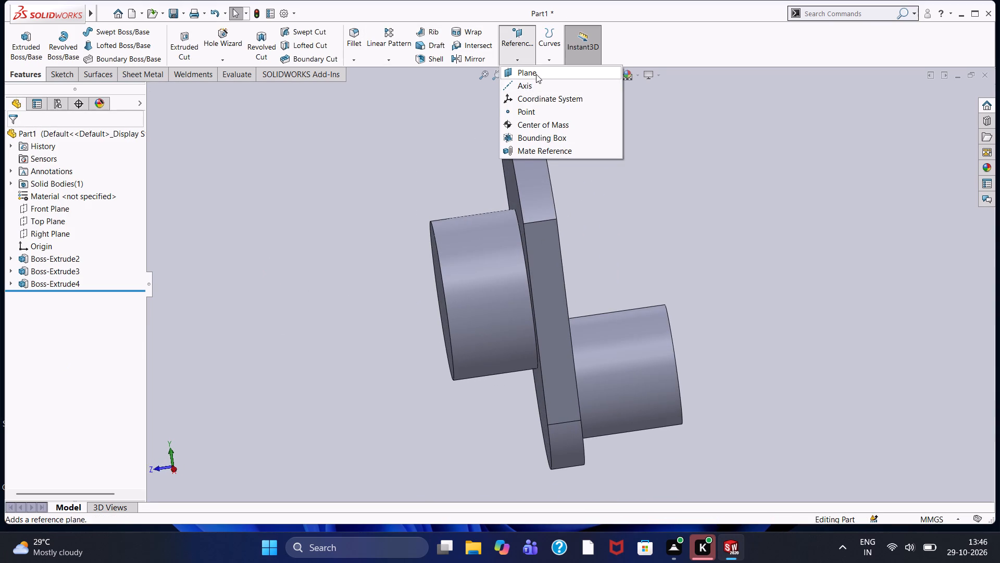
pyautogui.moveTo(358, 170); pyautogui.dragTo(300, 207, button='middle')
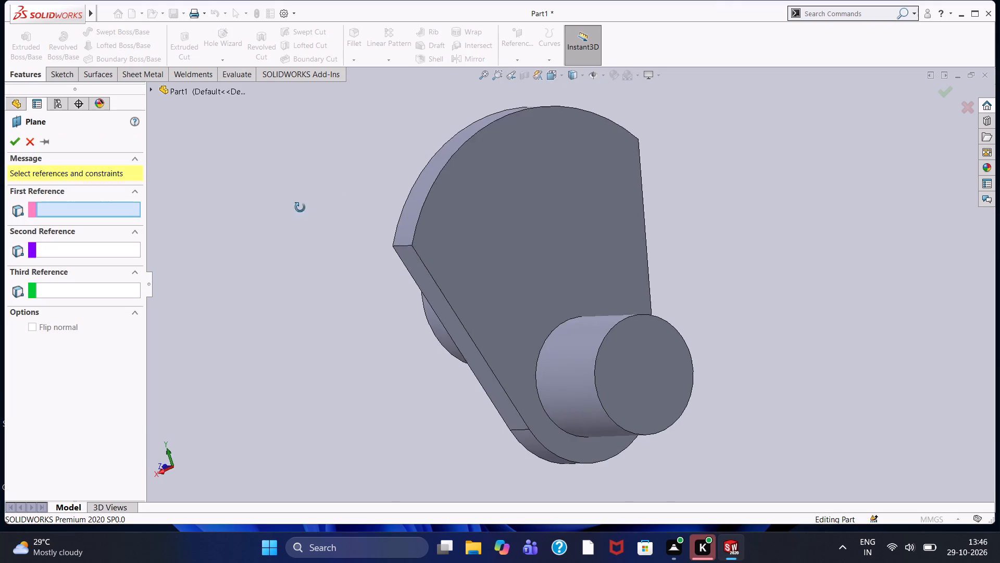
pyautogui.moveTo(300, 207); pyautogui.dragTo(306, 211, button='middle')
pyautogui.click(541, 254)
pyautogui.click(653, 372)
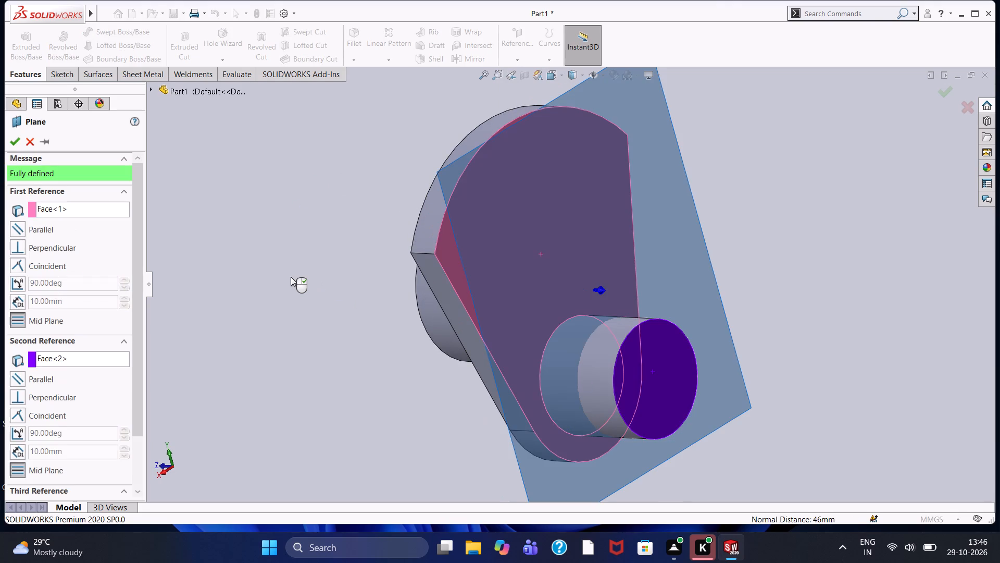
pyautogui.click(9, 138)
# Mirror the main journal and the crank web features about the crankpin's mid-plane.
pyautogui.moveTo(236, 275); pyautogui.dragTo(292, 246, button='middle')
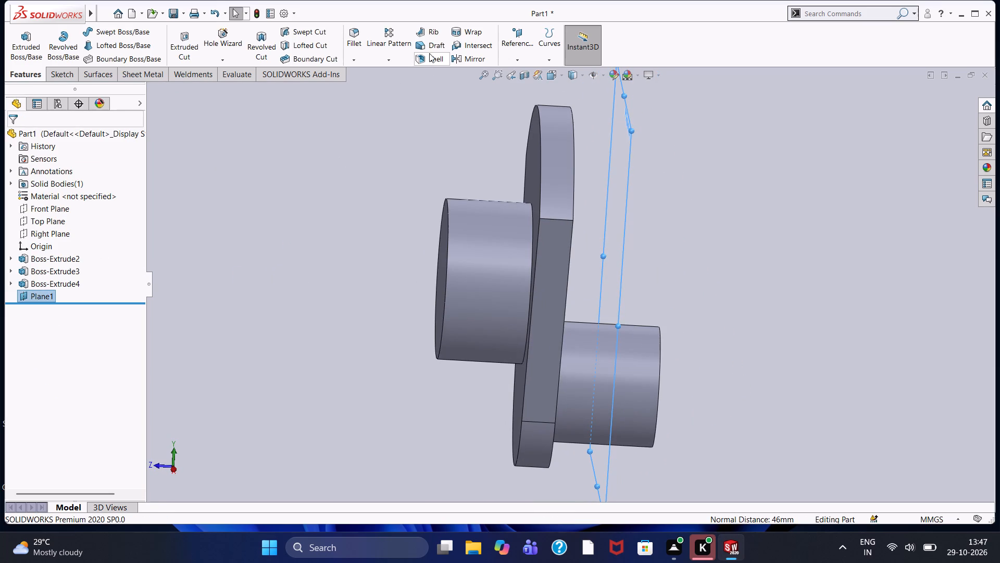
pyautogui.click(467, 56)
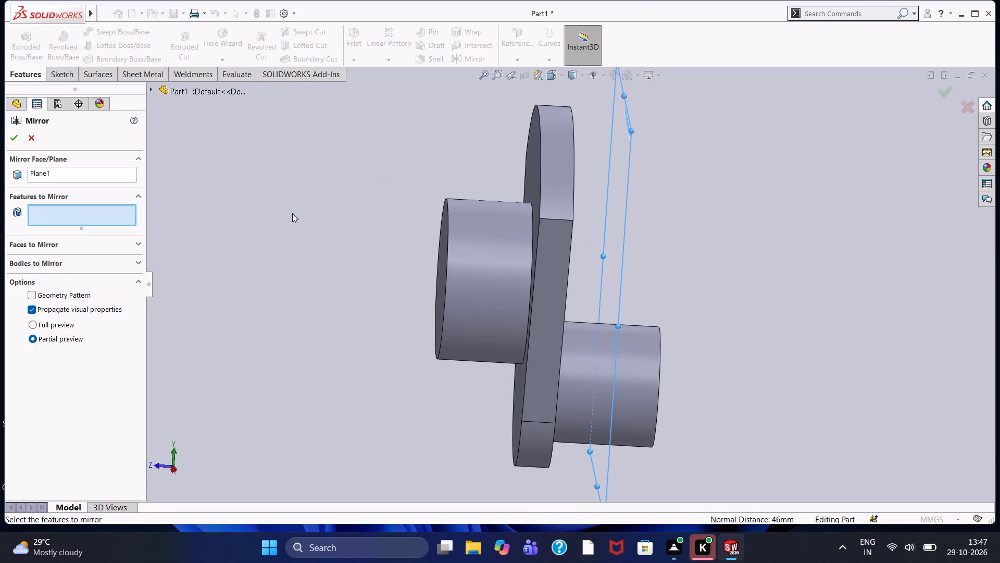
pyautogui.moveTo(235, 238); pyautogui.dragTo(226, 223, button='middle')
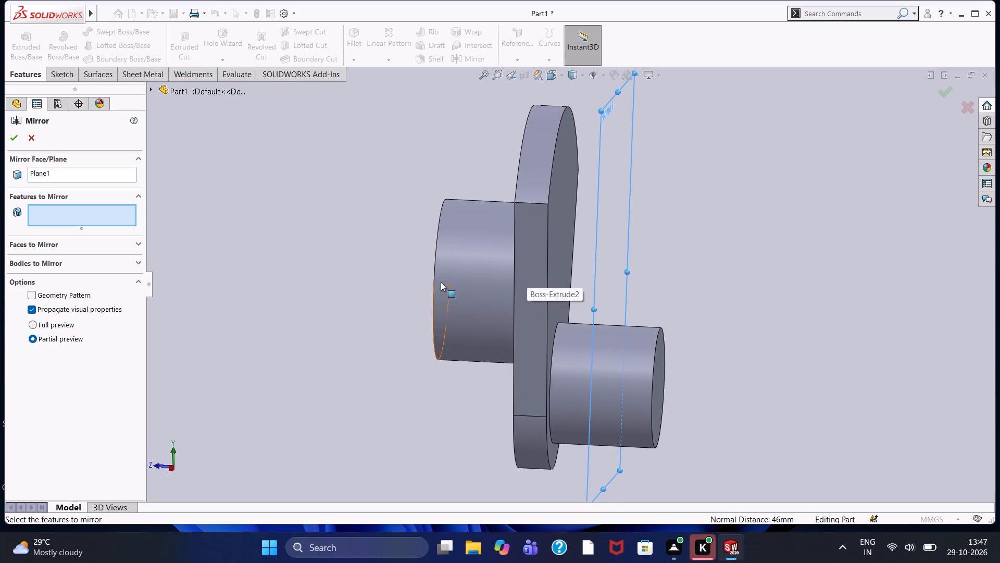
pyautogui.click(463, 278)
pyautogui.click(533, 276)
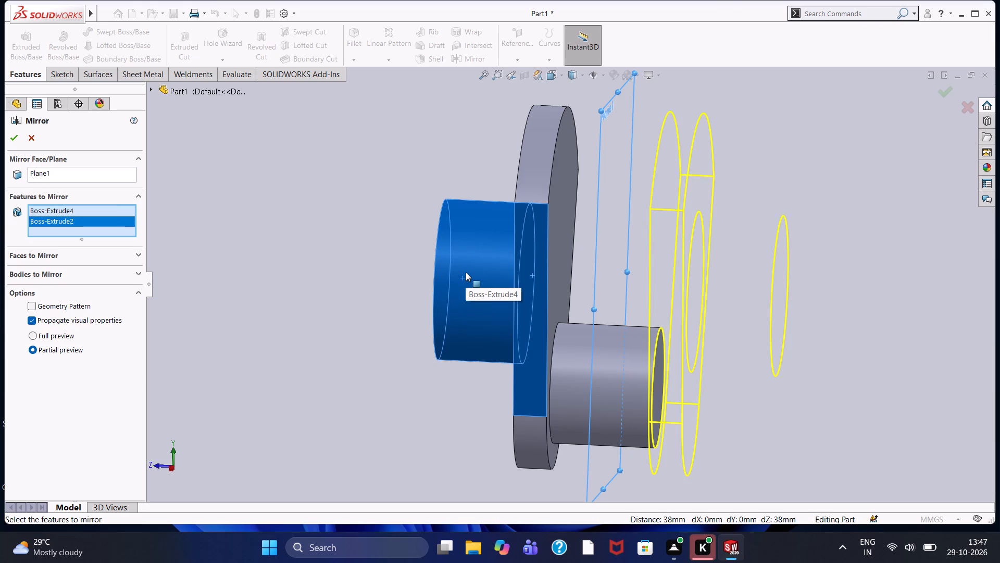
pyautogui.click(12, 142)
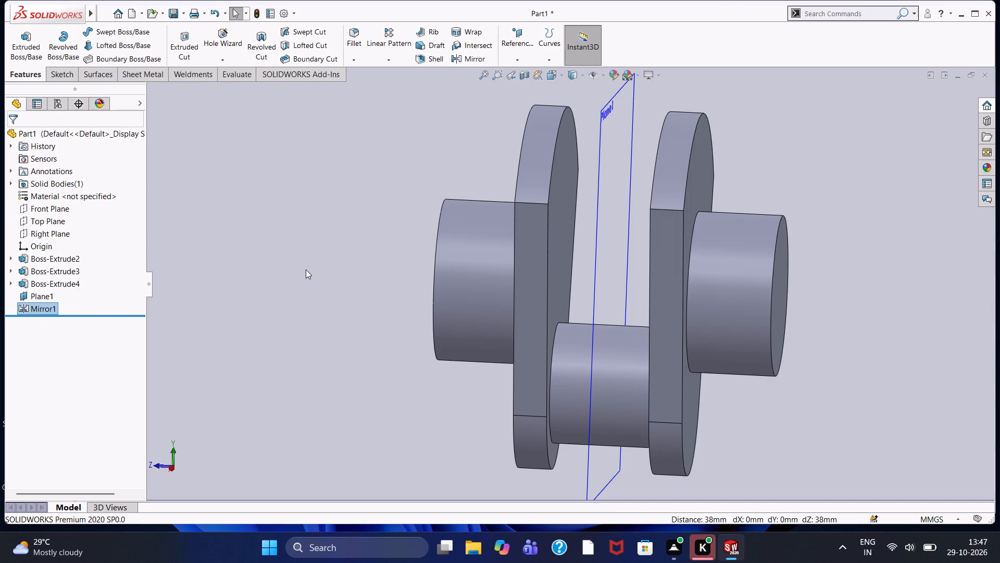
# Hide the reference plane at the middle of the crankpin.
pyautogui.rightClick(43, 293)
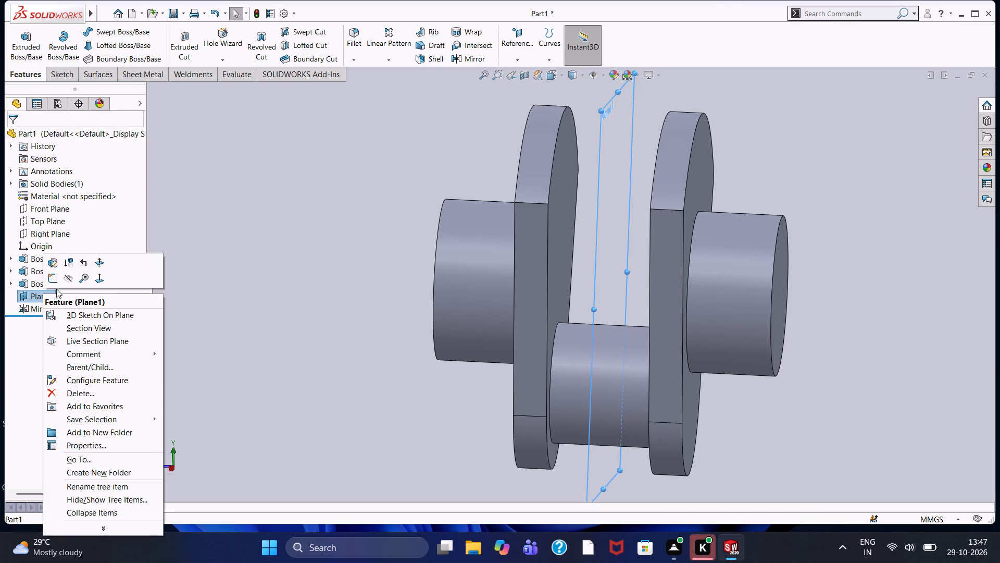
pyautogui.click(65, 278)
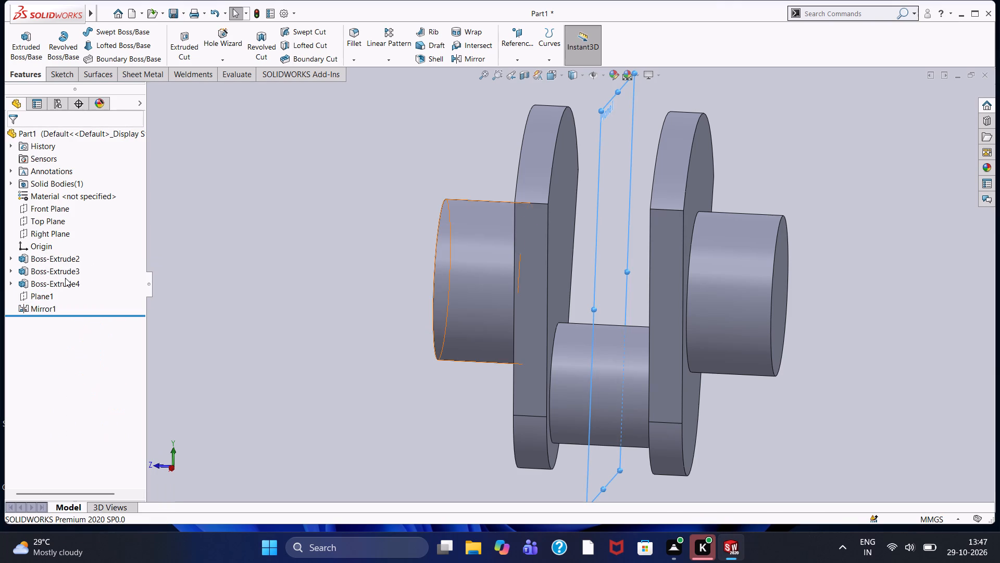
# Create a reference plane midway between the mirrored web's outer face and the mirrored main journal's end face.
pyautogui.click(519, 34)
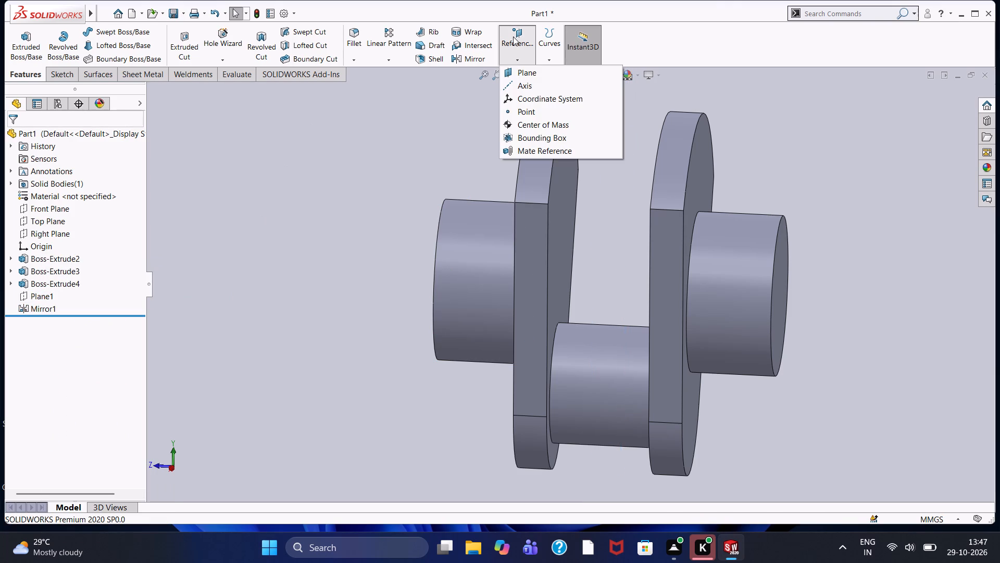
pyautogui.click(525, 73)
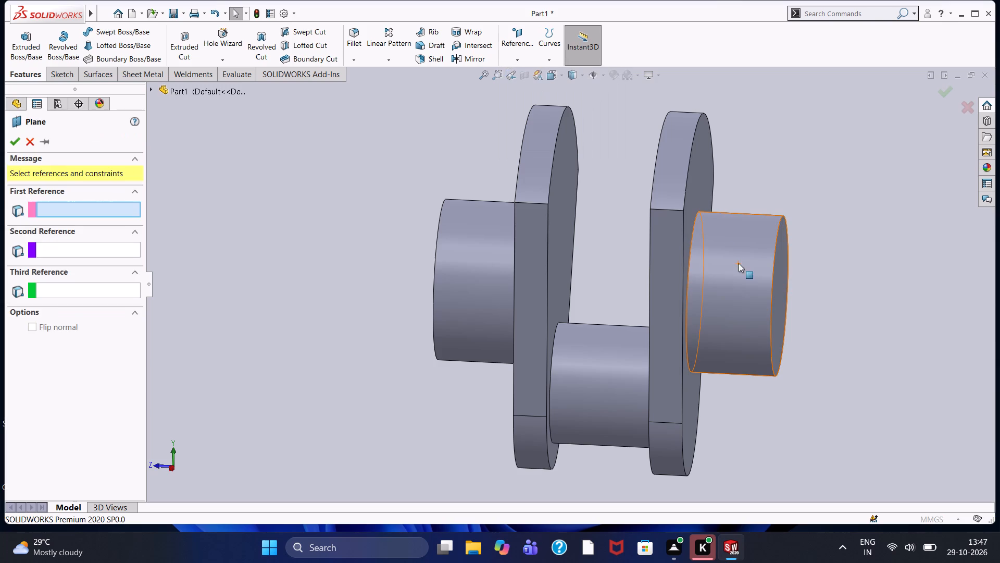
pyautogui.click(702, 162)
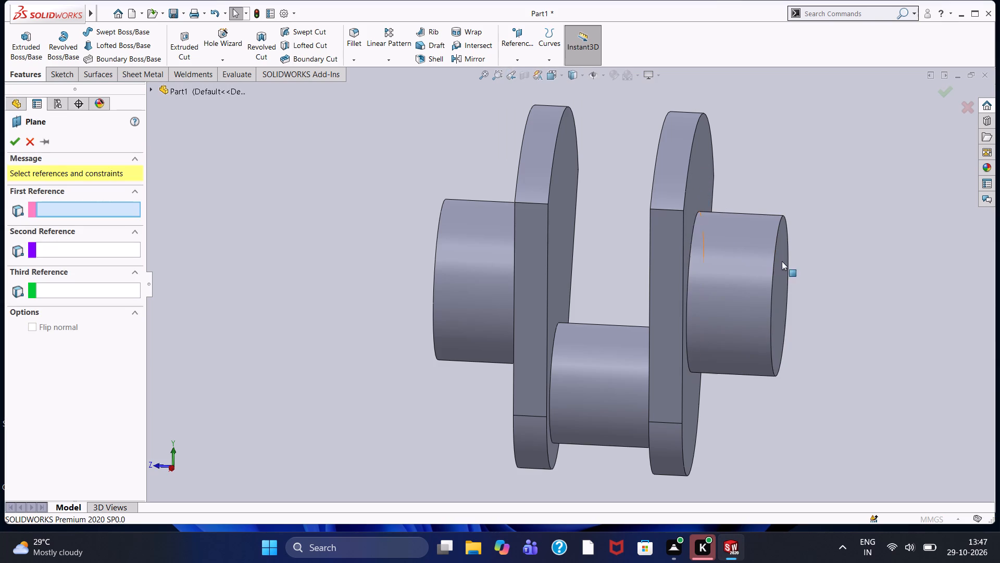
pyautogui.click(777, 321)
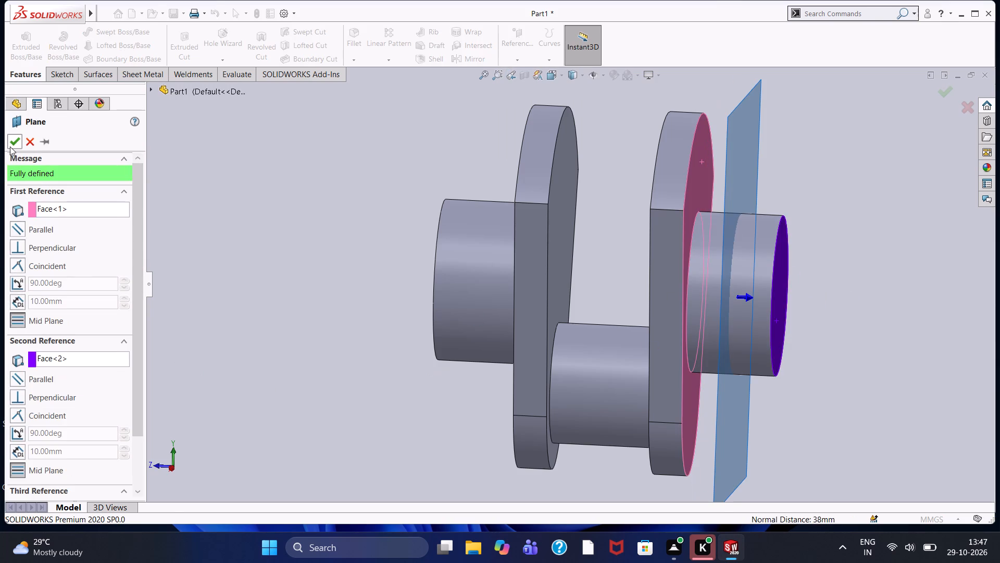
pyautogui.click(10, 146)
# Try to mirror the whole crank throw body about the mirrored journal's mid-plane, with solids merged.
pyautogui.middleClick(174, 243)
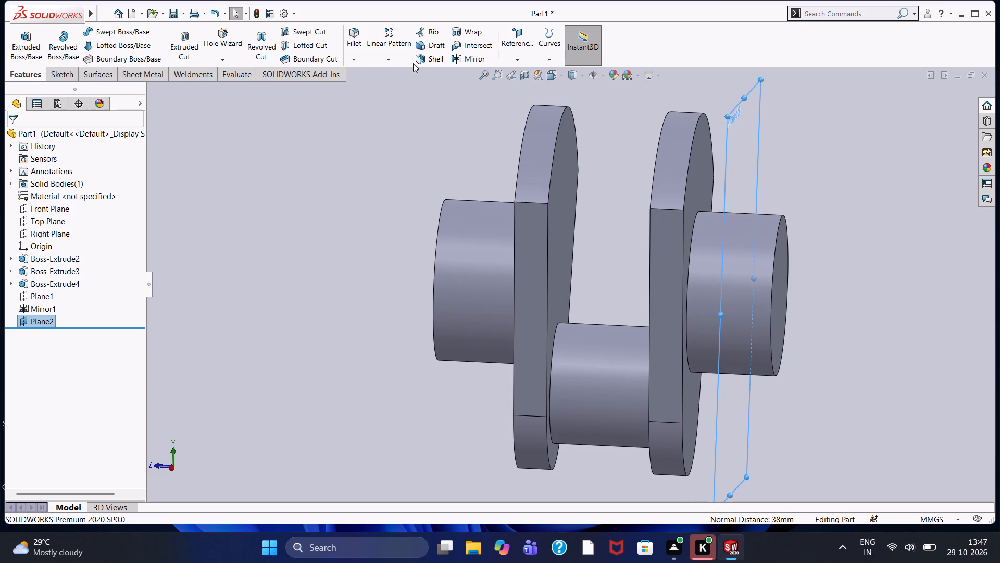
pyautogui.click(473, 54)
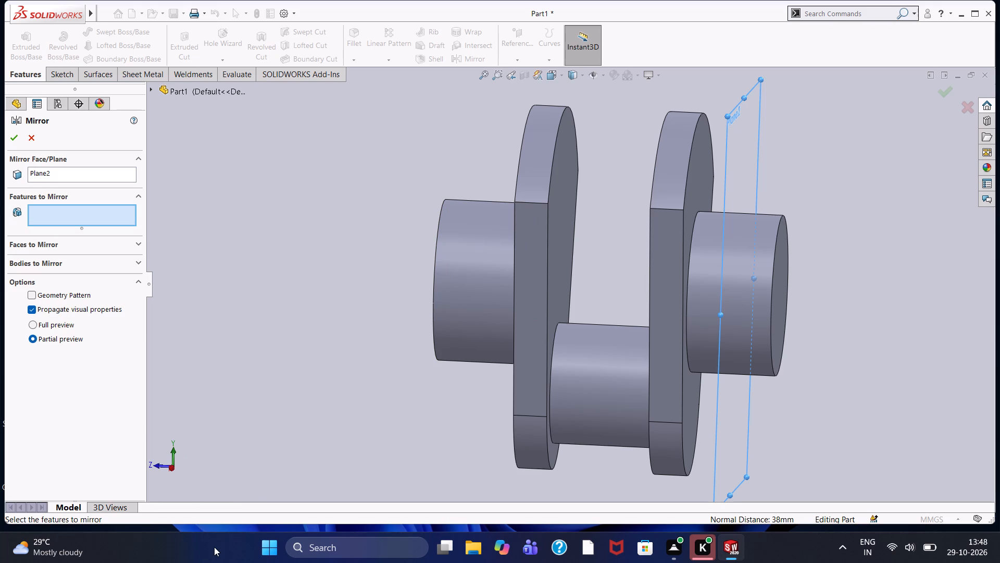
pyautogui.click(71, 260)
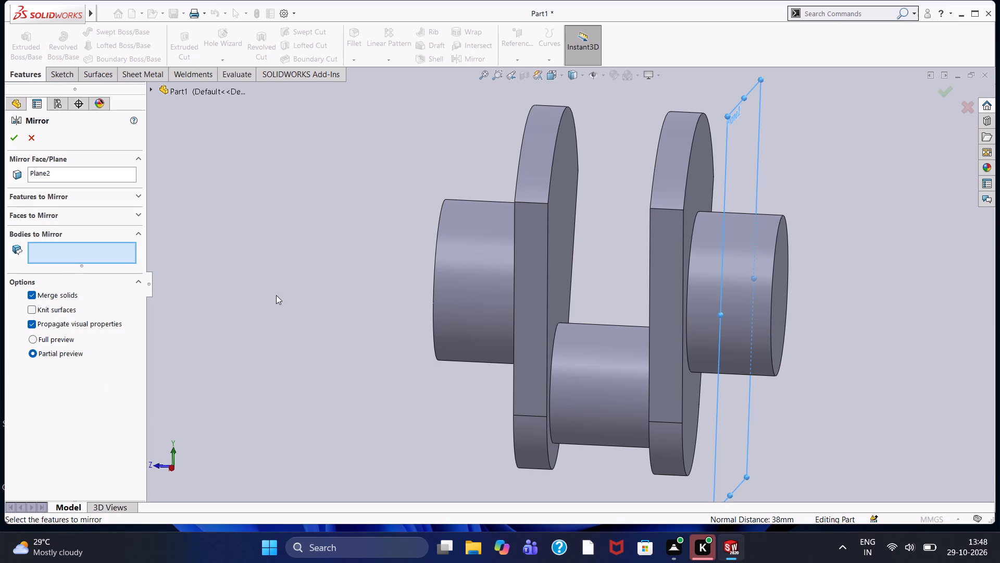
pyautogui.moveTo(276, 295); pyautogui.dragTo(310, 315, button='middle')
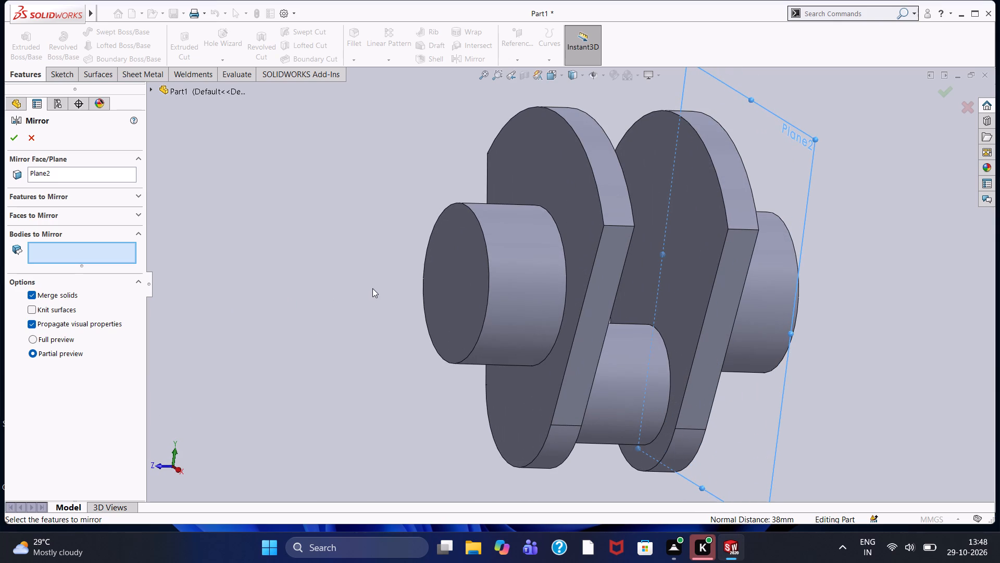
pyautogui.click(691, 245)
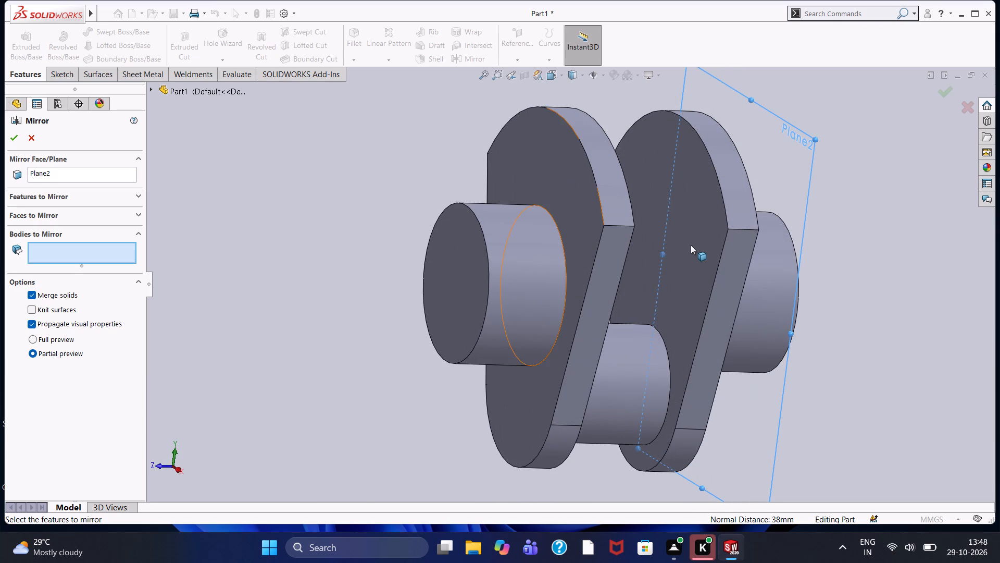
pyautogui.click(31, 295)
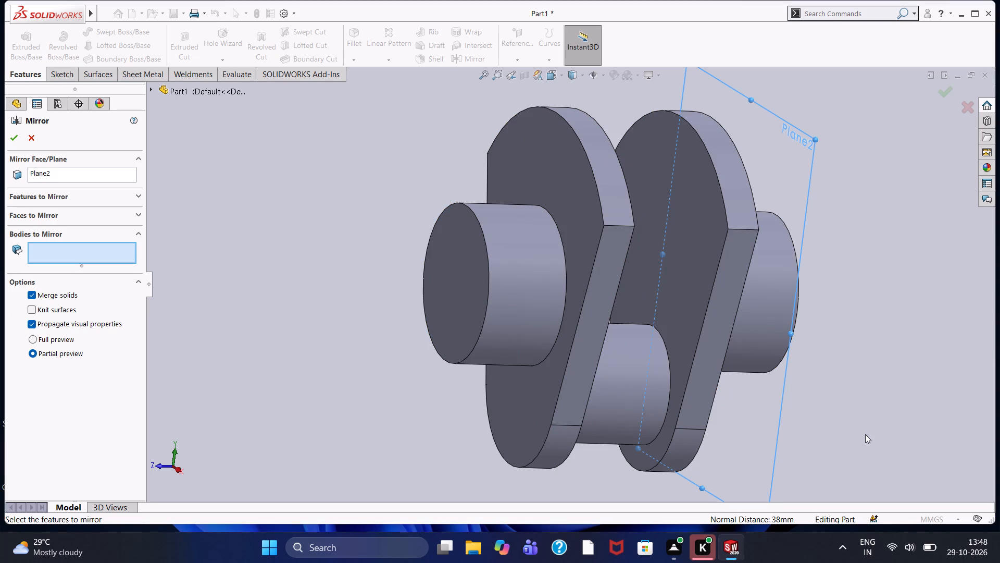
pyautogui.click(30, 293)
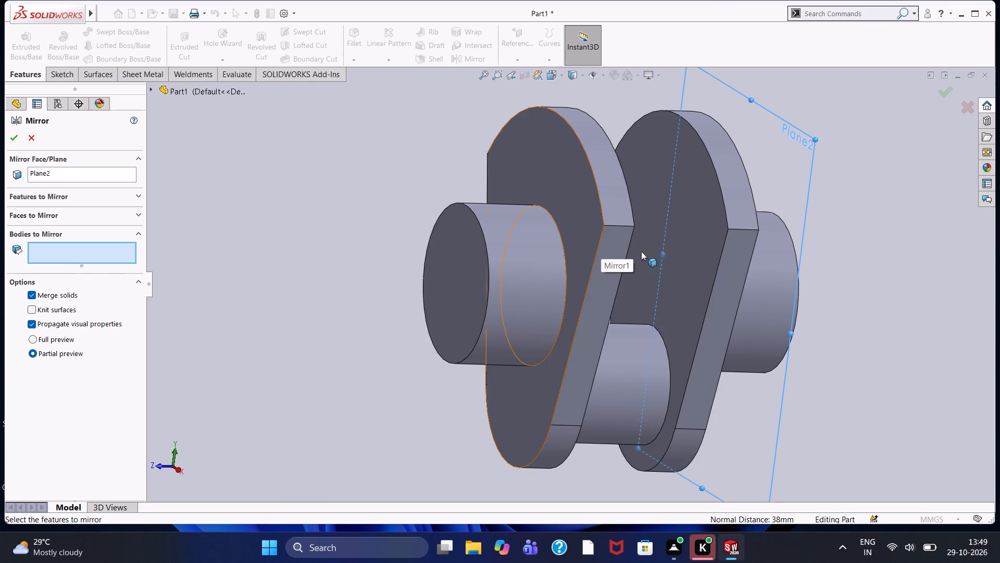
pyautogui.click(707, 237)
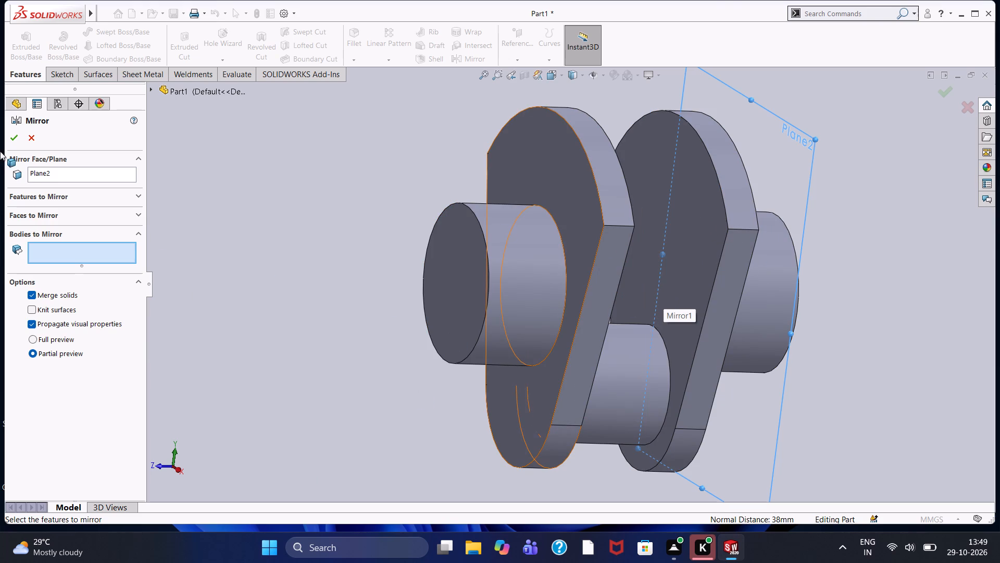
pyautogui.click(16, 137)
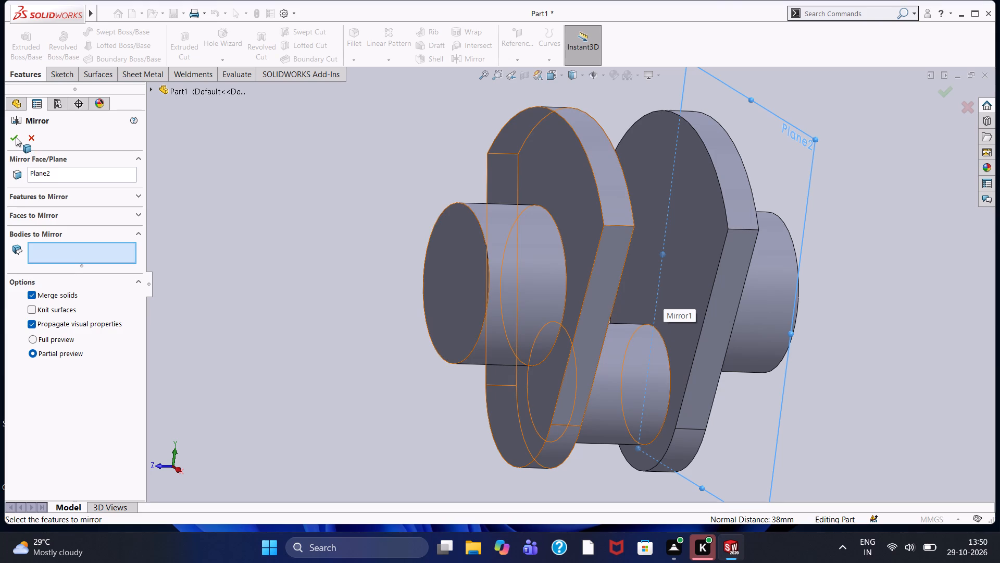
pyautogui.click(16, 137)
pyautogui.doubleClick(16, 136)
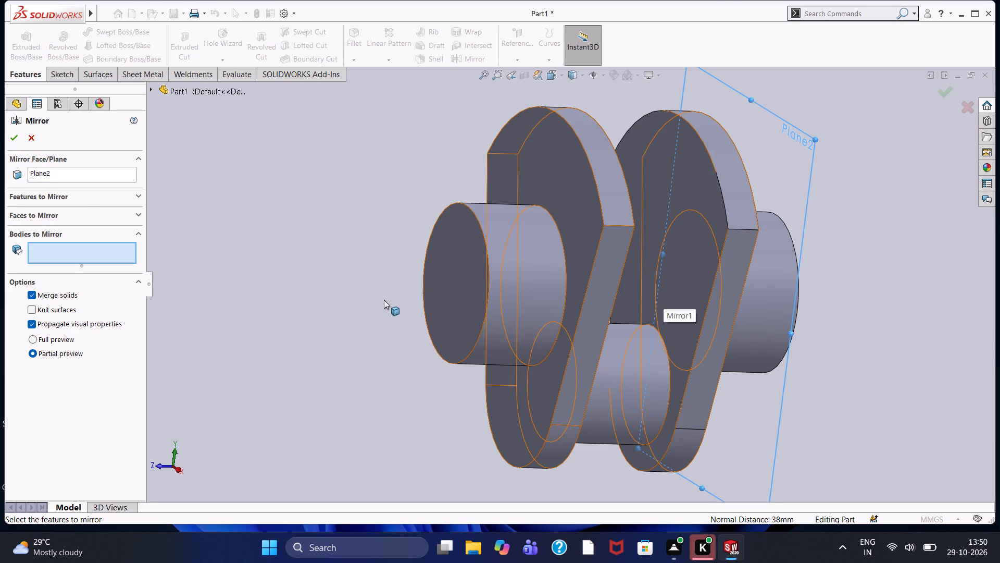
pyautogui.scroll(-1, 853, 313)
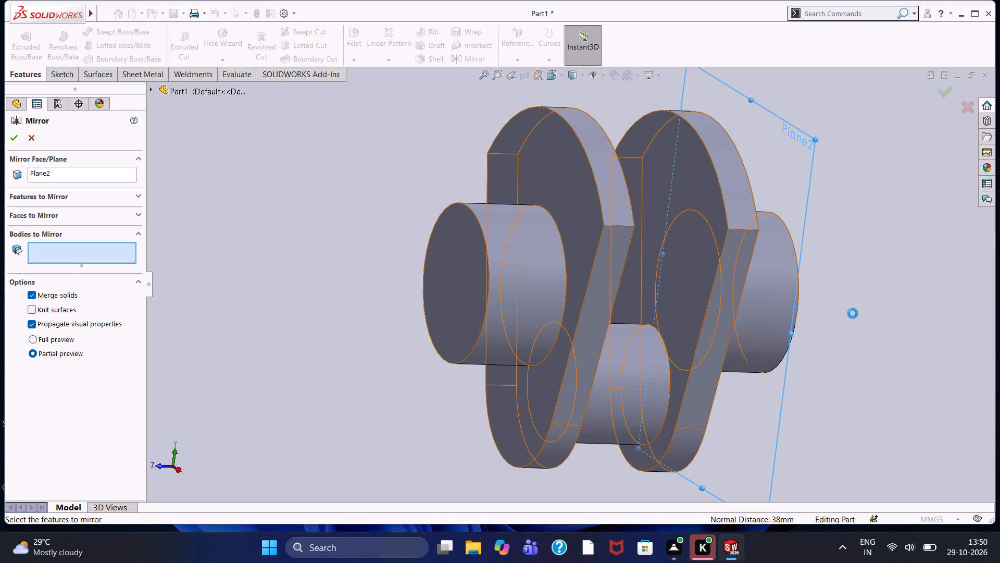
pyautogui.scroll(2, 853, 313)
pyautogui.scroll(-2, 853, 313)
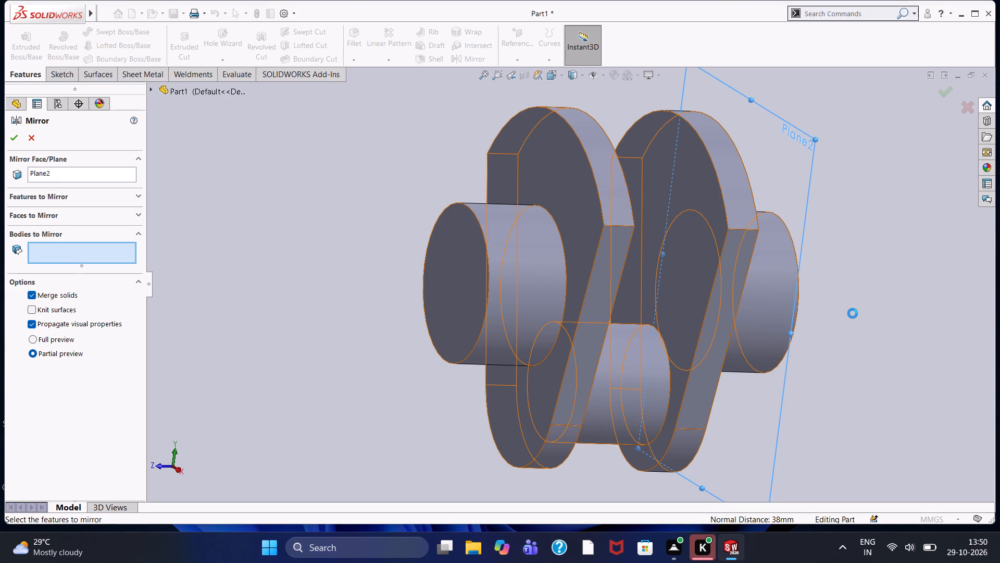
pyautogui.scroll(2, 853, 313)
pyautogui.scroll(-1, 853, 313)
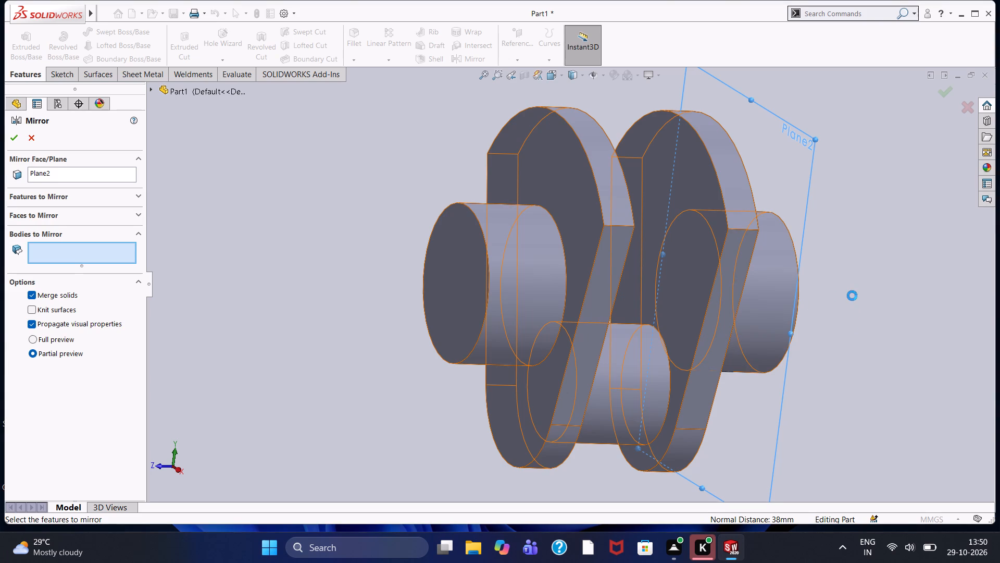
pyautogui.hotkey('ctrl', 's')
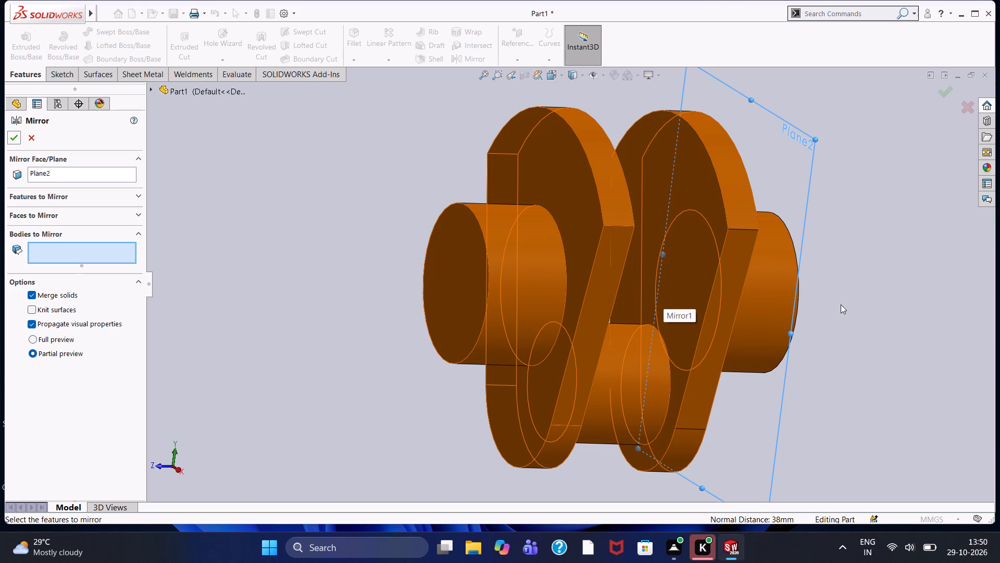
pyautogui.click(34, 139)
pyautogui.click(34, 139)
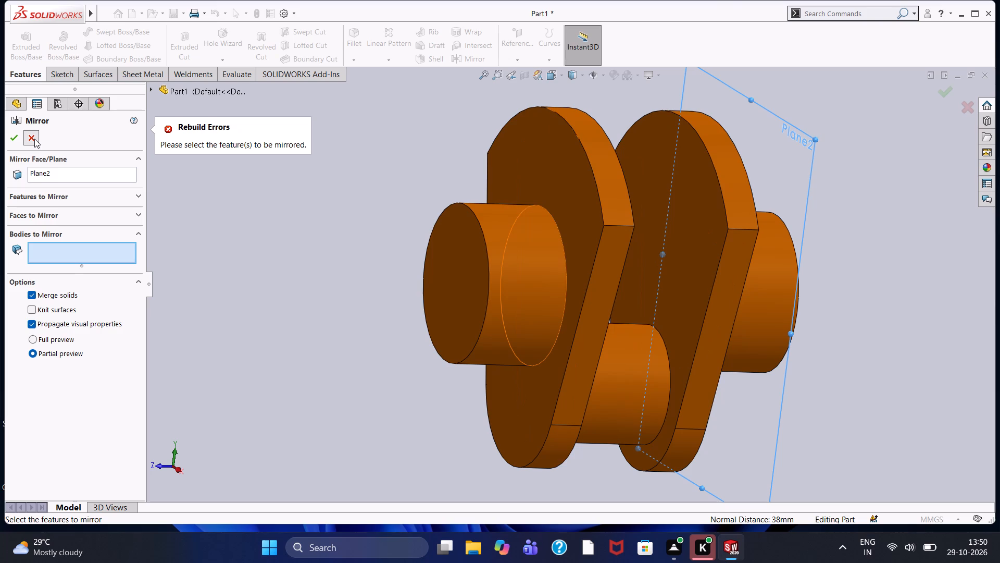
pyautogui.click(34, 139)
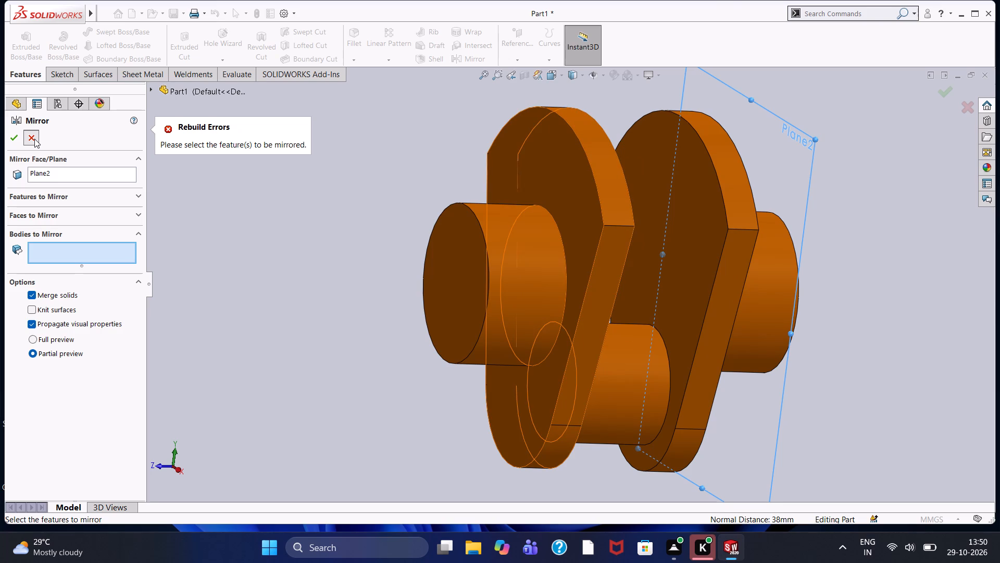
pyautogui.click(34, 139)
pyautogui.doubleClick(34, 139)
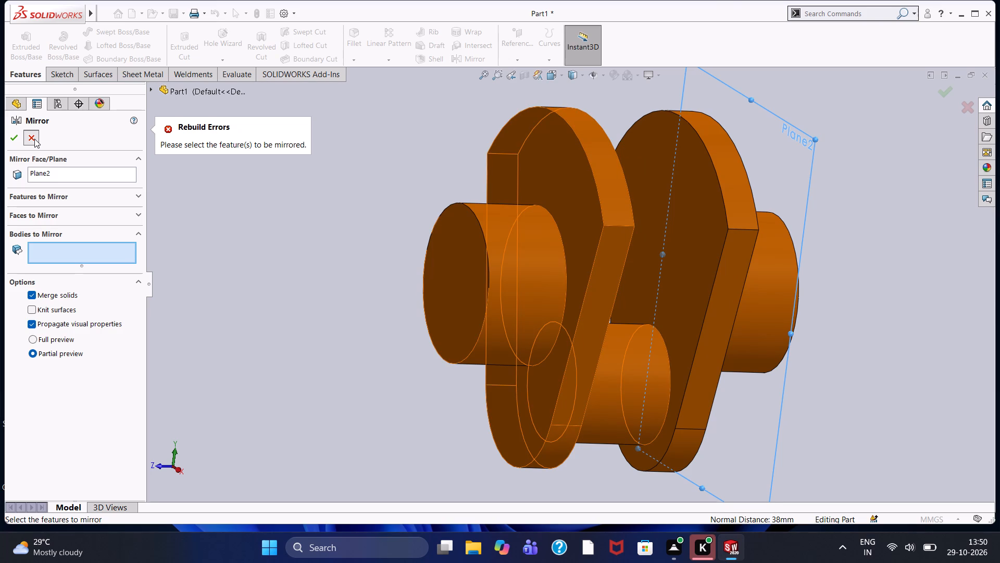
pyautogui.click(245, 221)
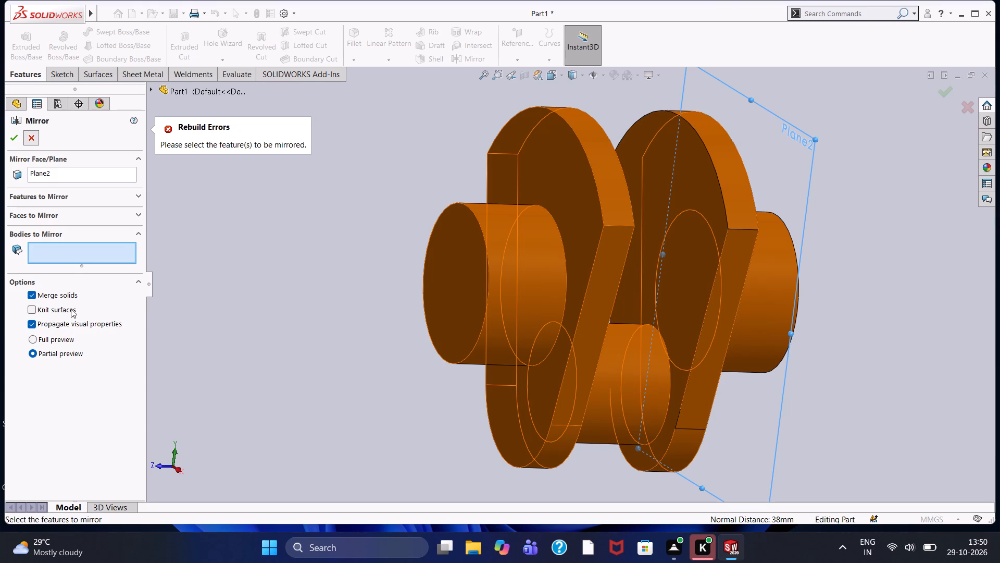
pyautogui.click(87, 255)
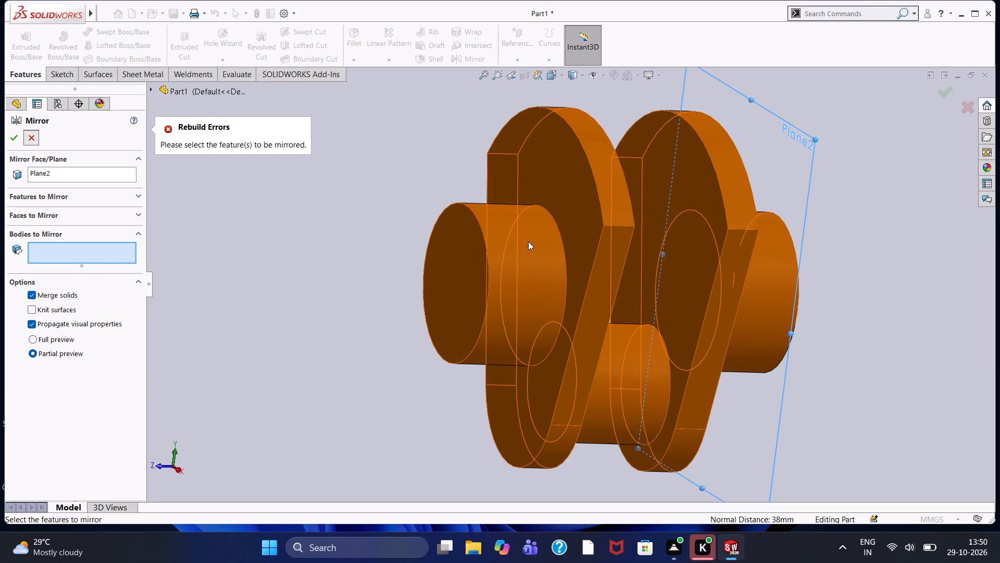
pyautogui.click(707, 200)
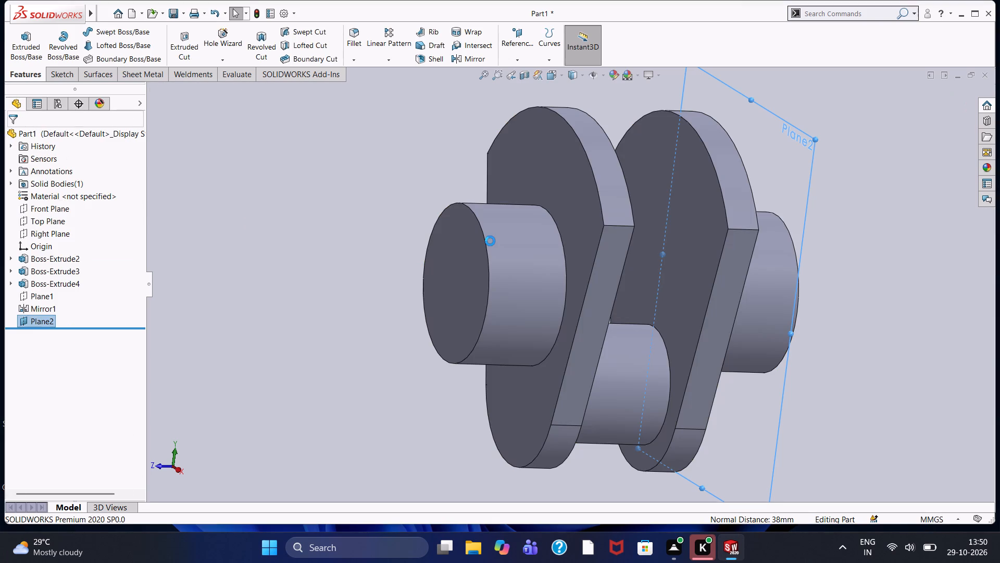
# Save the part in the Desktop folder, replacing the default name Part1 with the copied file name.
pyautogui.hotkey('ctrl', 's')
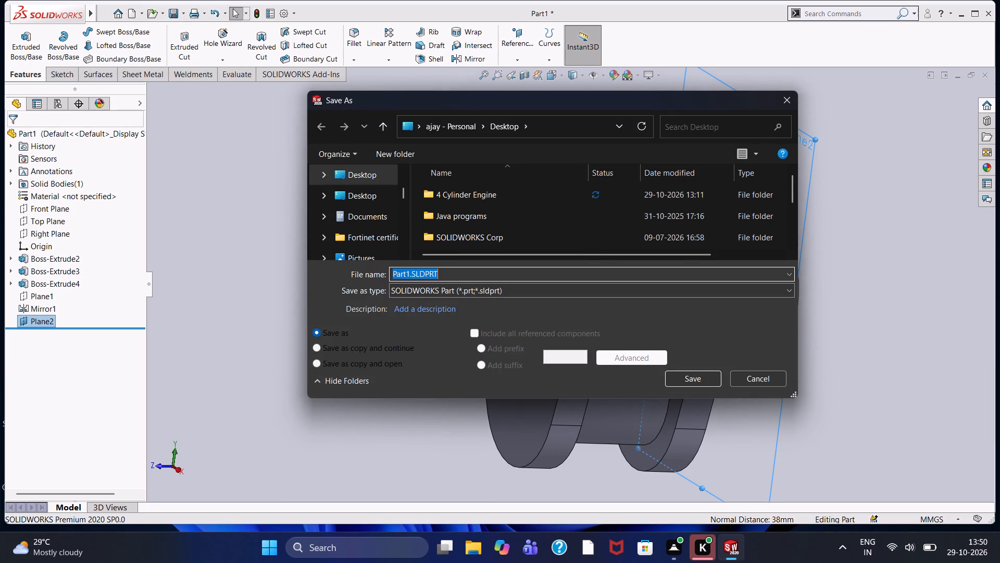
pyautogui.moveTo(411, 274); pyautogui.dragTo(377, 278)
pyautogui.press('BackSpace')
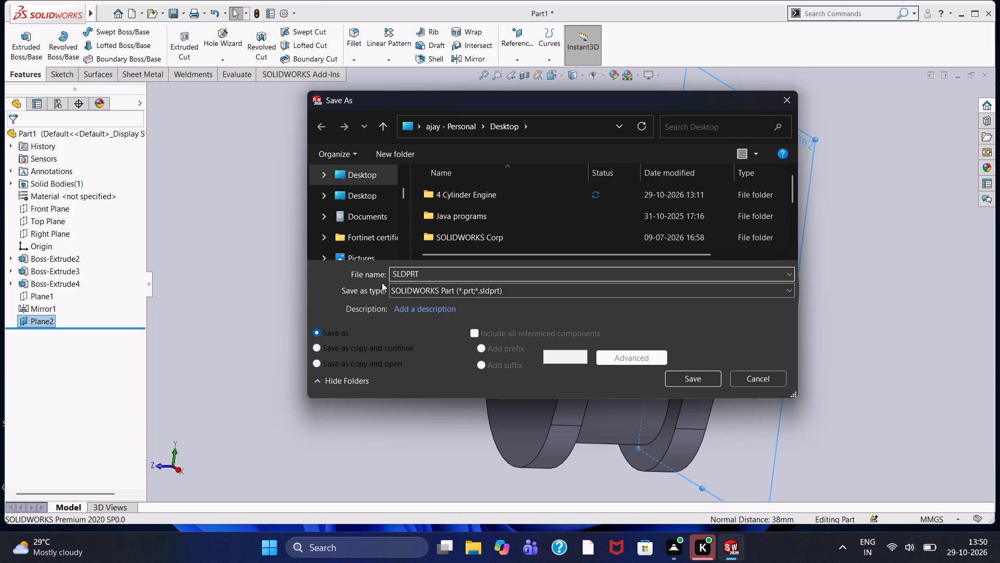
pyautogui.hotkey('ctrl', 'v')
pyautogui.click(680, 374)
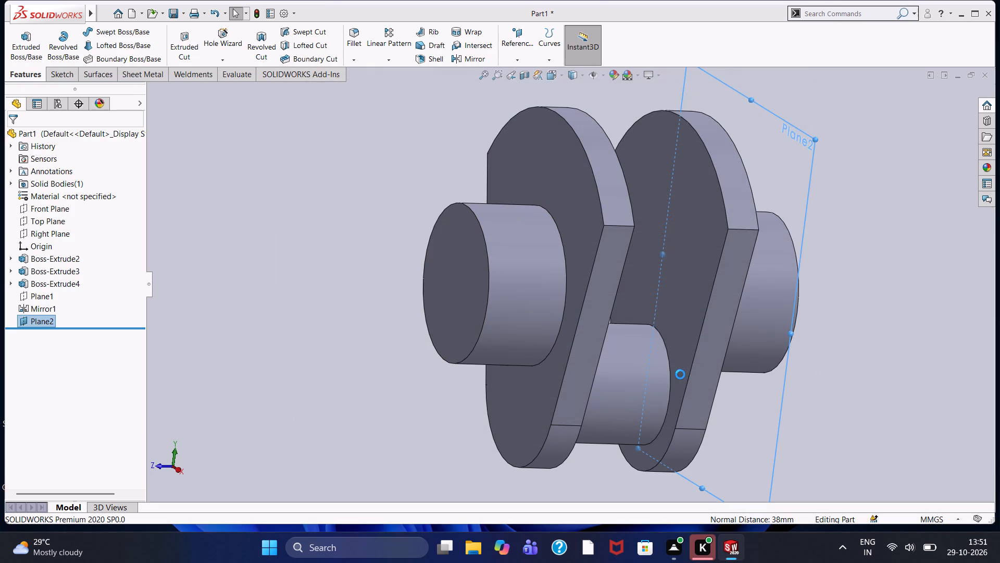